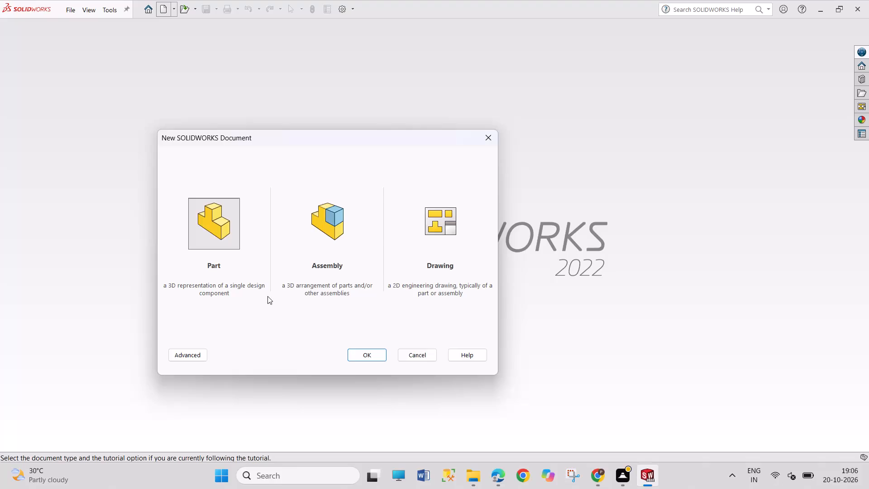
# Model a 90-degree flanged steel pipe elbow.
# Create a new part document.
pyautogui.click(361, 358)
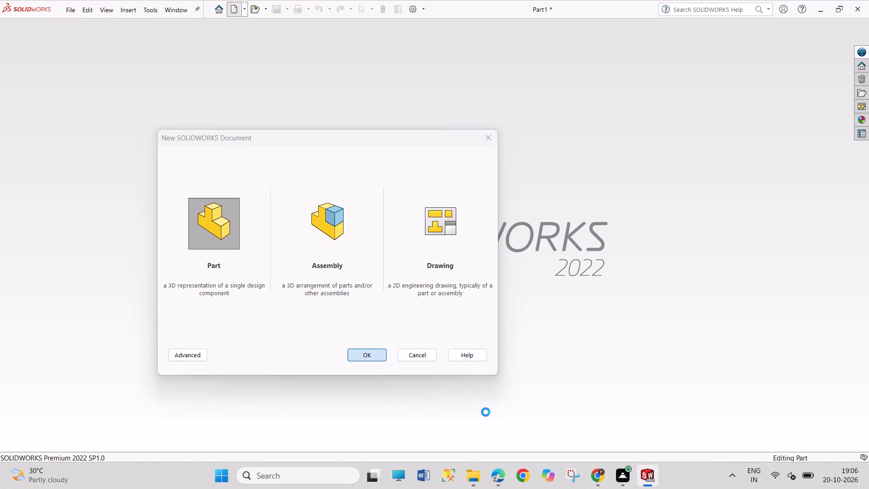
# Switch to the PDF drawing in Edge and examine the pipe elbow's views and dimensions with the page turned 180 degrees.
pyautogui.click(490, 481)
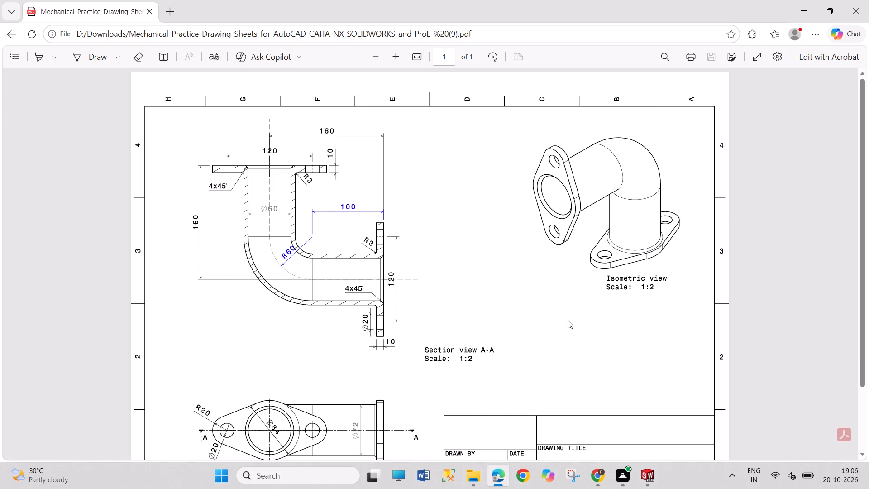
pyautogui.moveTo(426, 346); pyautogui.dragTo(439, 351)
pyautogui.moveTo(439, 351); pyautogui.dragTo(491, 377)
pyautogui.scroll(-1, 612, 367)
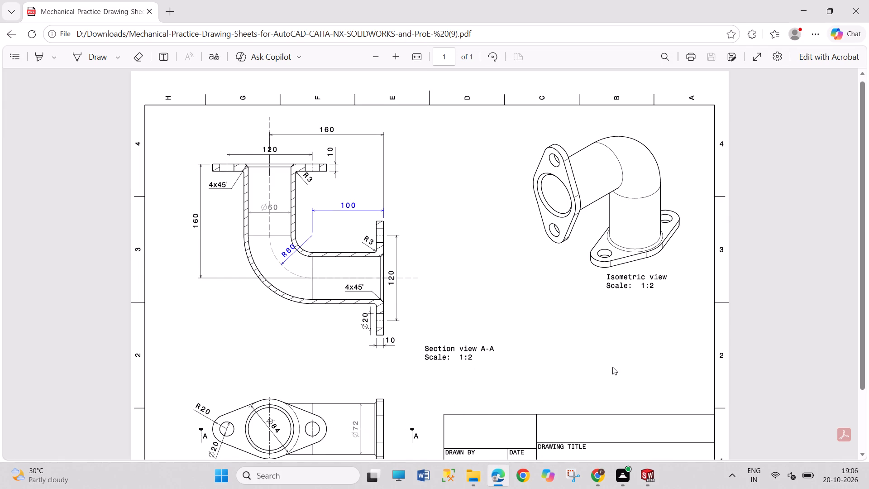
pyautogui.scroll(-1, 612, 367)
pyautogui.scroll(1, 612, 366)
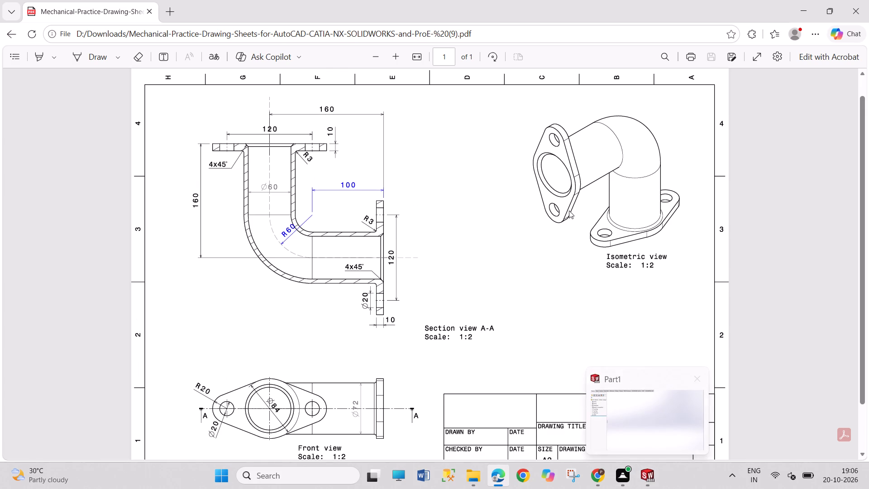
pyautogui.click(497, 58)
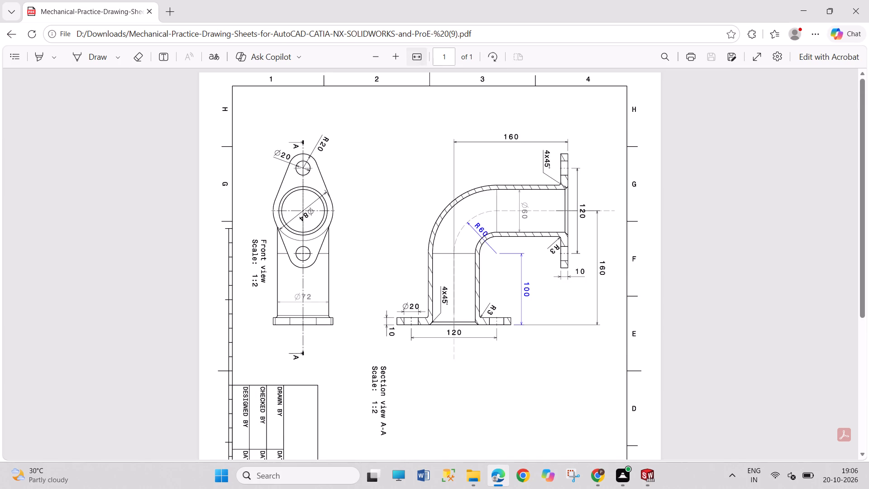
pyautogui.click(493, 58)
pyautogui.click(493, 58)
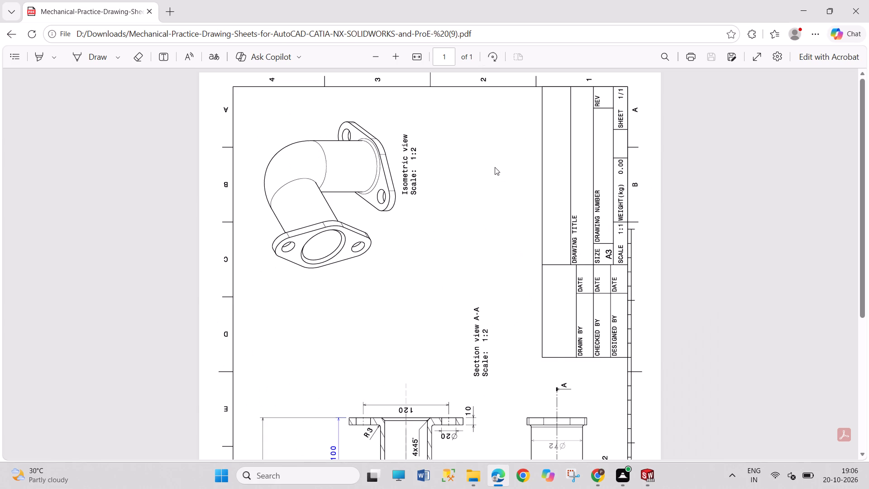
pyautogui.scroll(-4, 480, 219)
pyautogui.scroll(2, 479, 220)
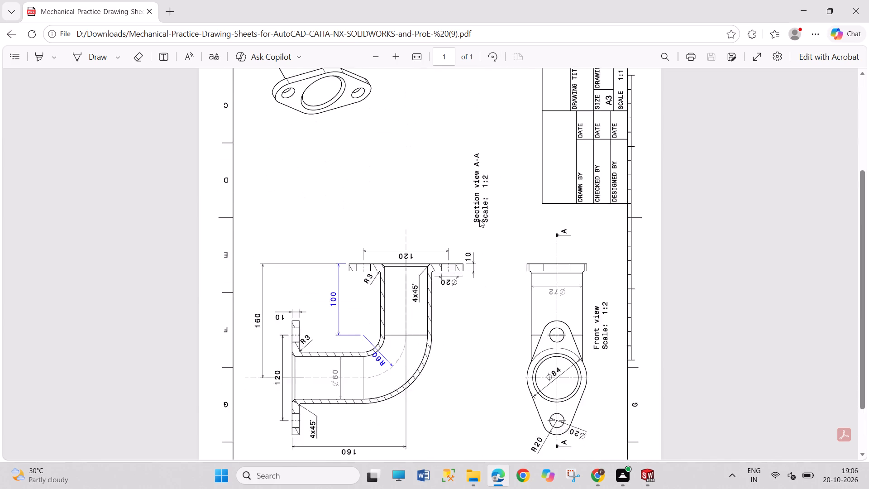
pyautogui.scroll(-1, 479, 220)
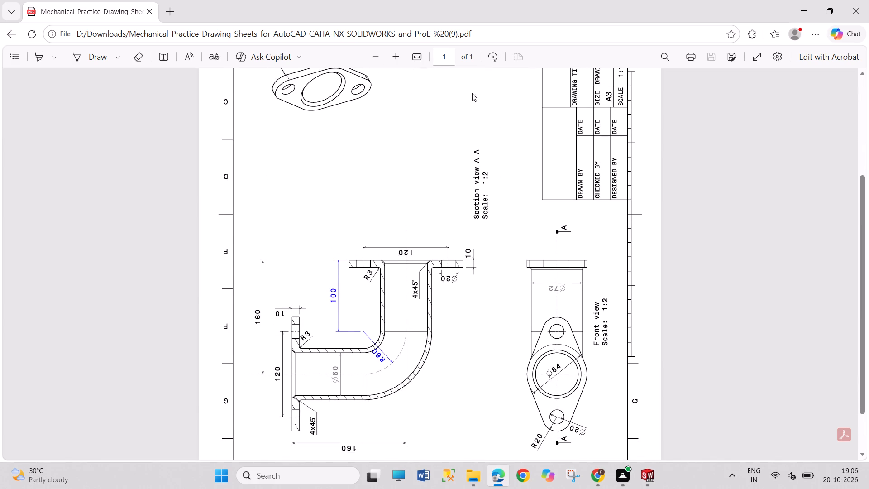
pyautogui.click(492, 61)
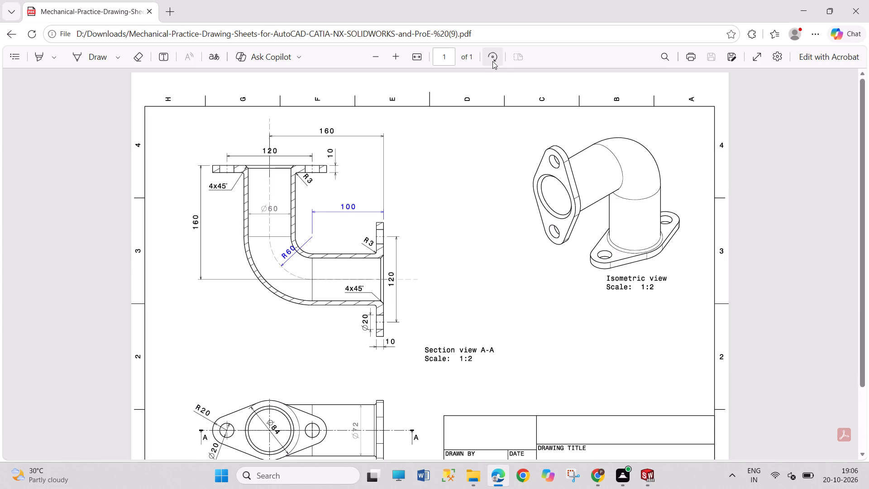
pyautogui.click(493, 61)
pyautogui.click(493, 61)
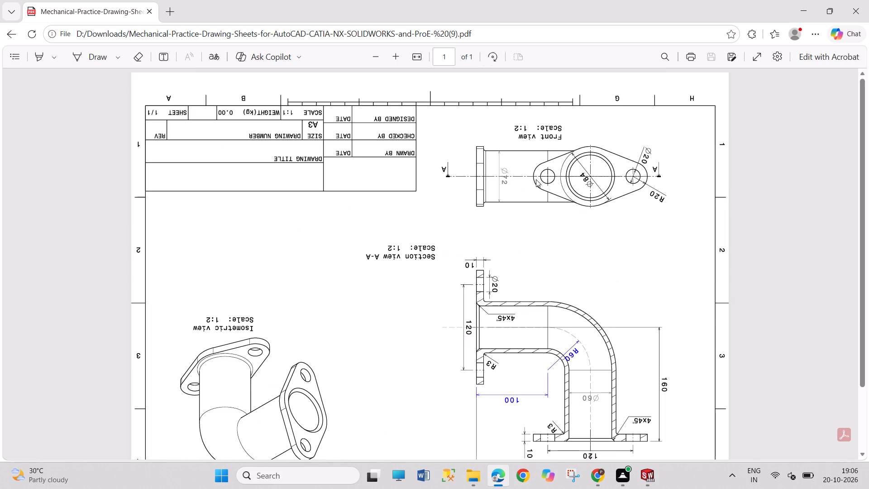
pyautogui.scroll(-4, 515, 238)
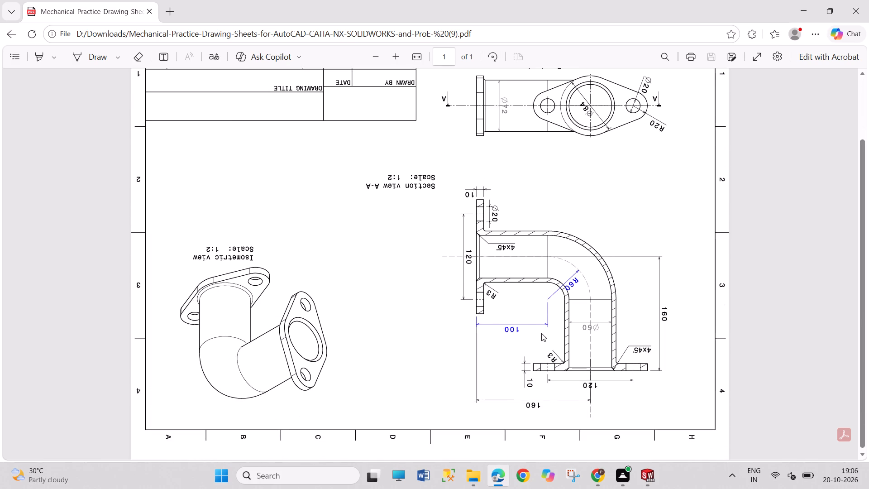
# Switch back to SOLIDWORKS and open a new sketch on the Front Plane.
pyautogui.click(647, 470)
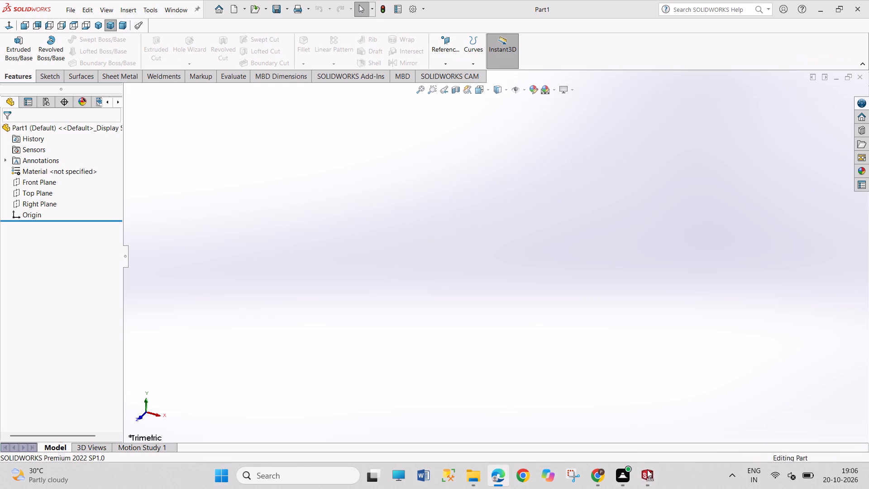
pyautogui.click(33, 182)
pyautogui.click(44, 165)
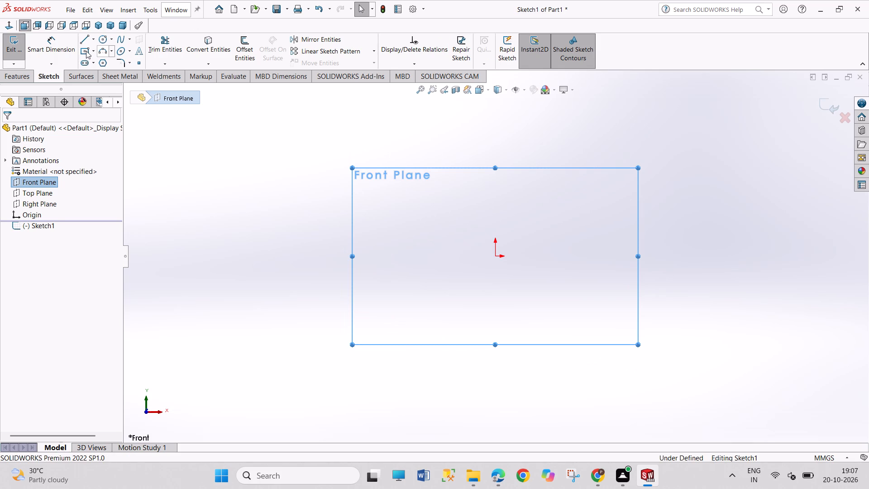
# Sketch the elbow path: a vertical line about 79 mm up from the origin, a tangent quarter arc, and a horizontal line toward negative X.
pyautogui.click(86, 39)
pyautogui.click(86, 38)
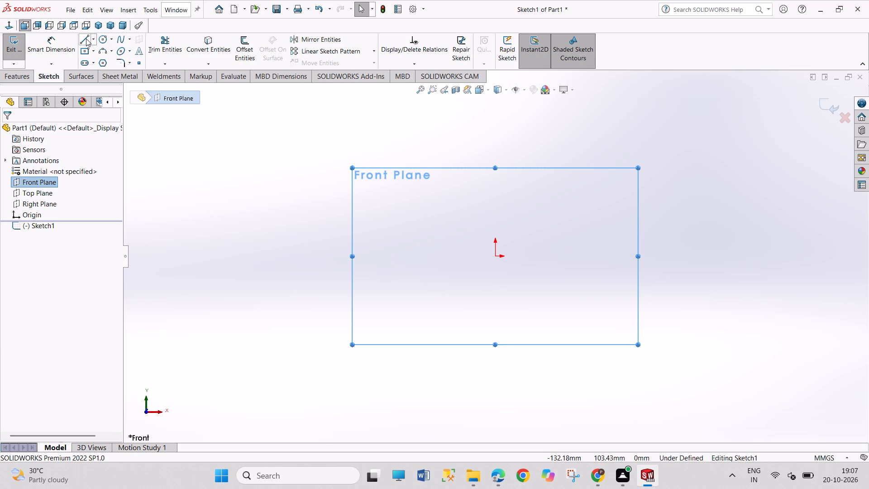
pyautogui.click(496, 256)
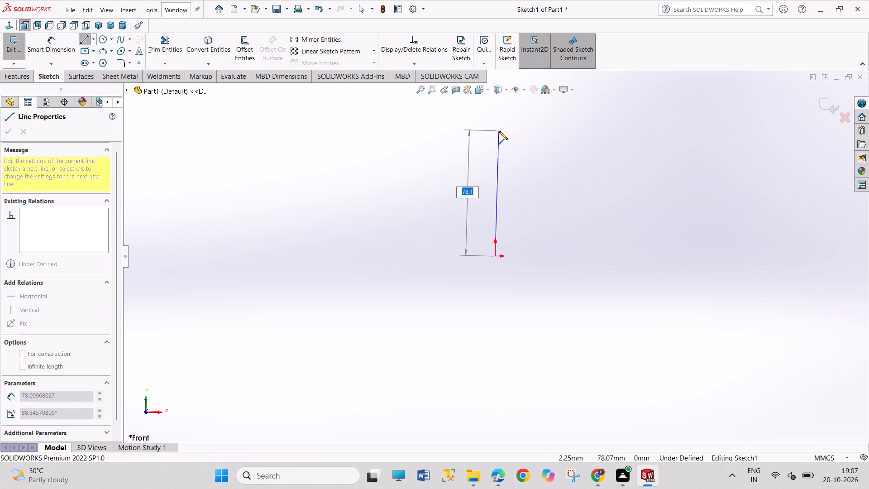
pyautogui.click(495, 129)
pyautogui.scroll(3, 495, 129)
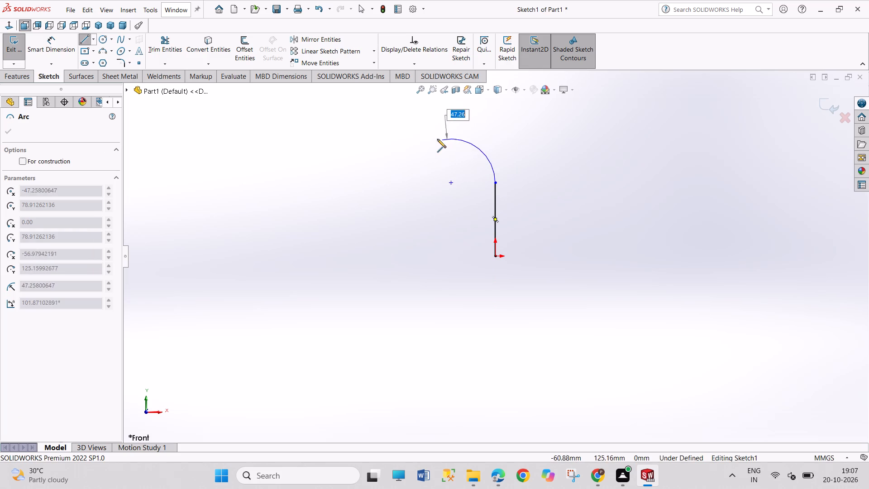
pyautogui.click(441, 128)
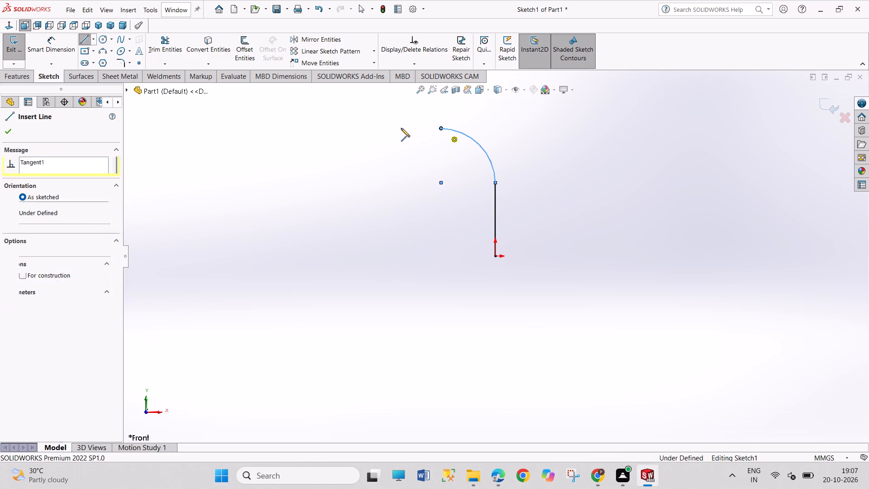
pyautogui.click(368, 127)
pyautogui.rightClick(397, 204)
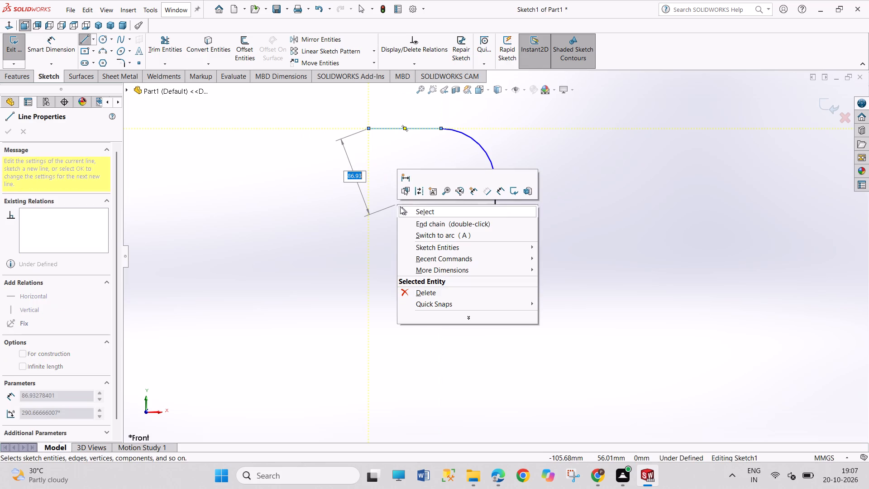
pyautogui.click(407, 209)
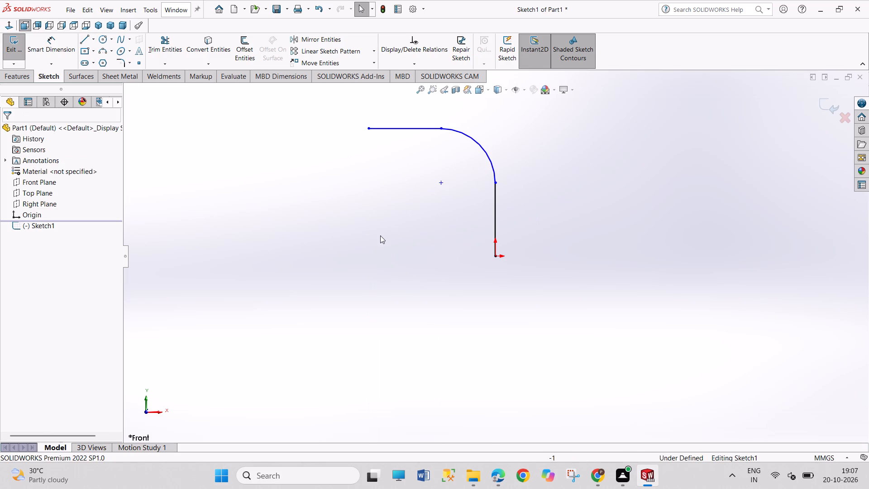
# Dimension the length of the path's vertical line with Smart Dimension.
pyautogui.moveTo(384, 285); pyautogui.dragTo(380, 205, button='right')
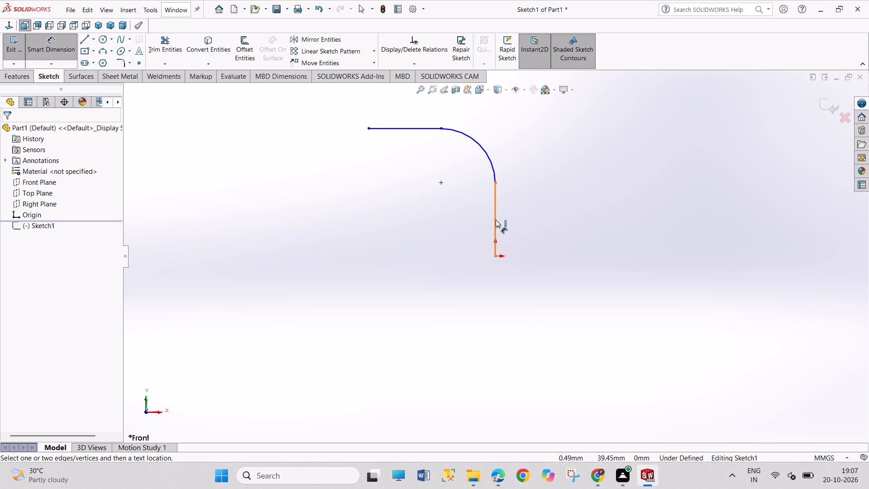
pyautogui.click(496, 220)
pyautogui.click(531, 224)
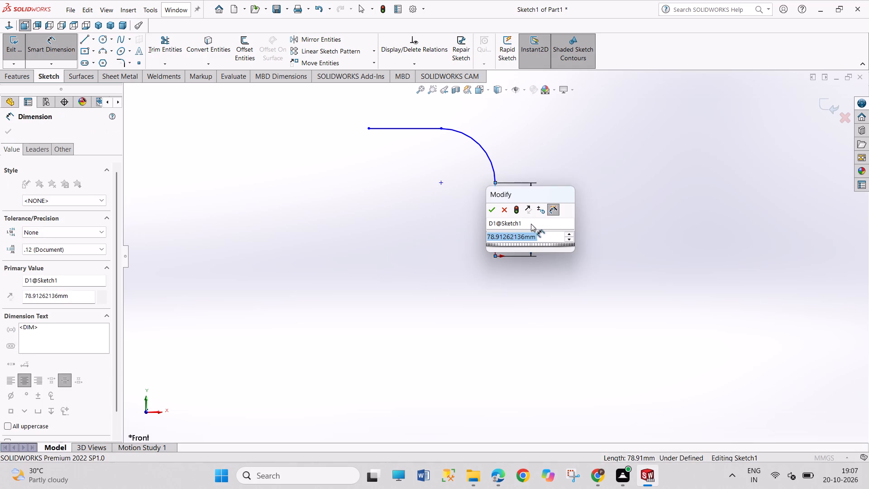
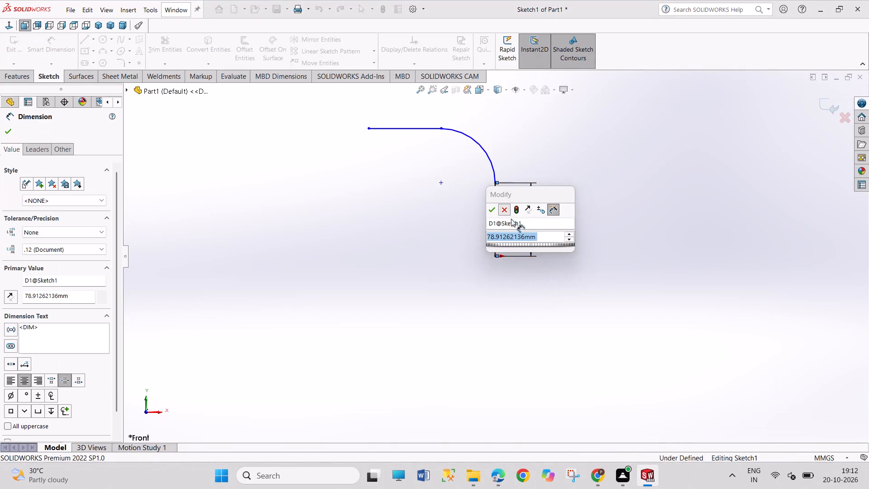
# Delete the length dimension of the path's vertical line.
pyautogui.rightClick(527, 224)
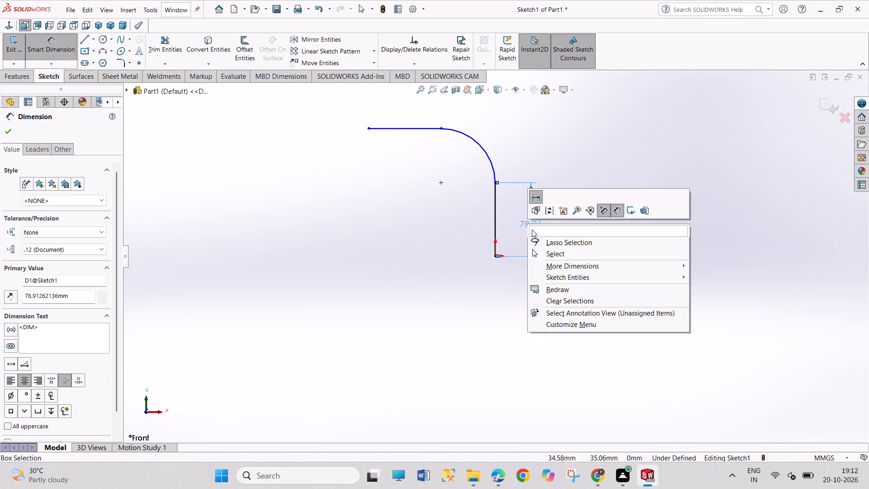
pyautogui.click(545, 256)
pyautogui.rightClick(530, 226)
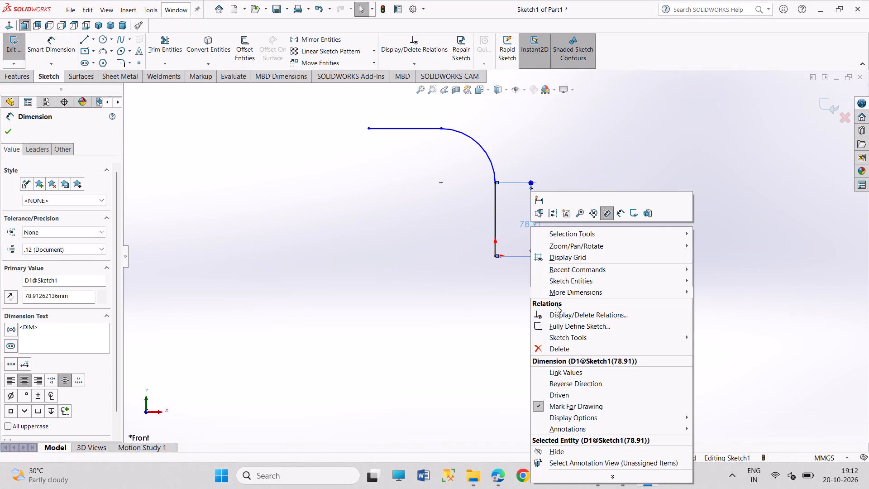
pyautogui.click(574, 350)
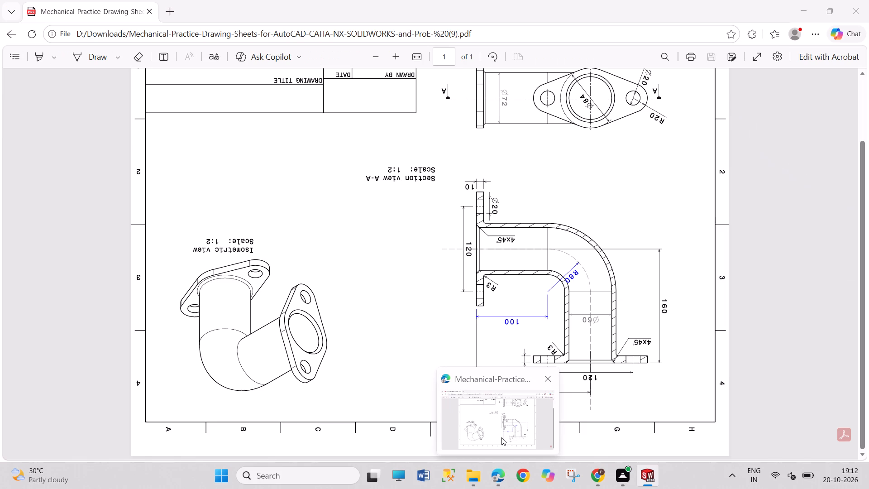
# Check the PDF drawing in Edge, and in SOLIDWORKS dimension the path's overall height from the origin to the horizontal line as 150 mm.
pyautogui.click(503, 434)
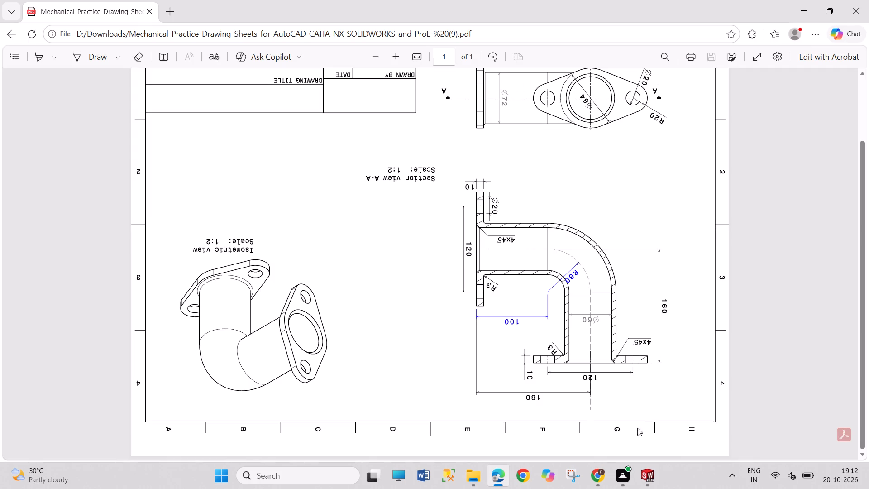
pyautogui.click(651, 477)
pyautogui.moveTo(590, 293); pyautogui.dragTo(552, 158, button='right')
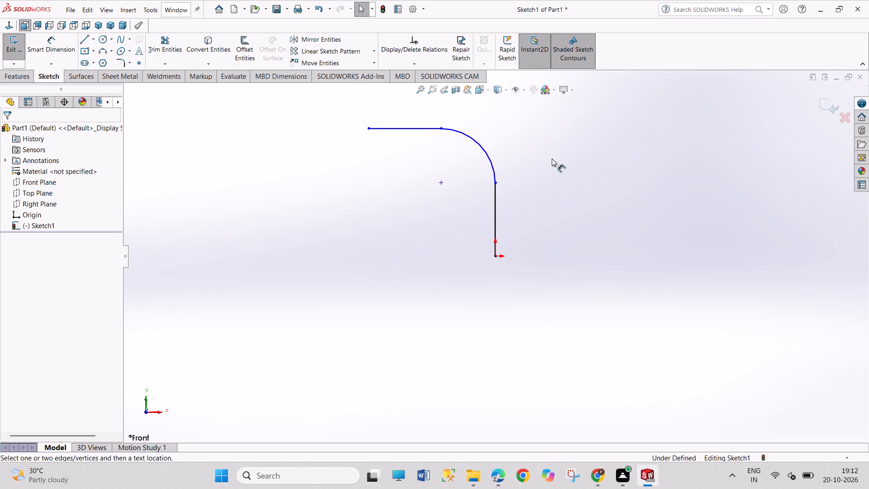
pyautogui.moveTo(552, 158); pyautogui.dragTo(552, 158, button='right')
pyautogui.moveTo(428, 130); pyautogui.dragTo(429, 136)
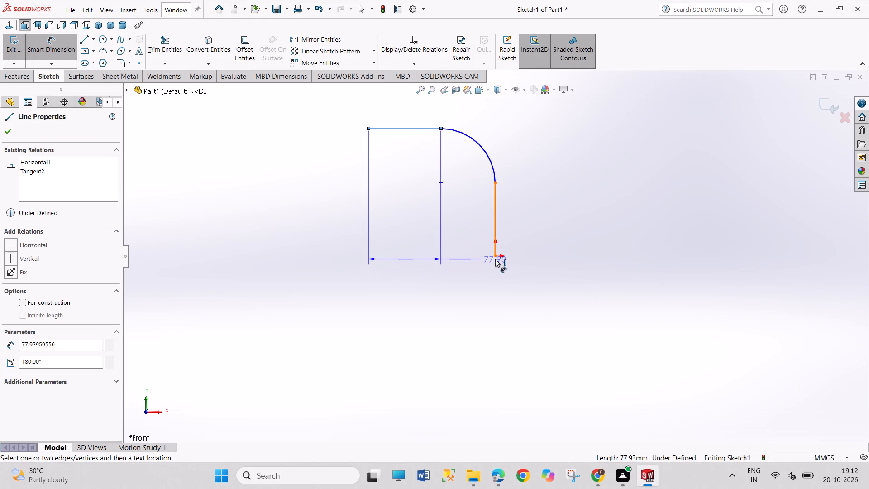
pyautogui.click(497, 257)
pyautogui.click(578, 221)
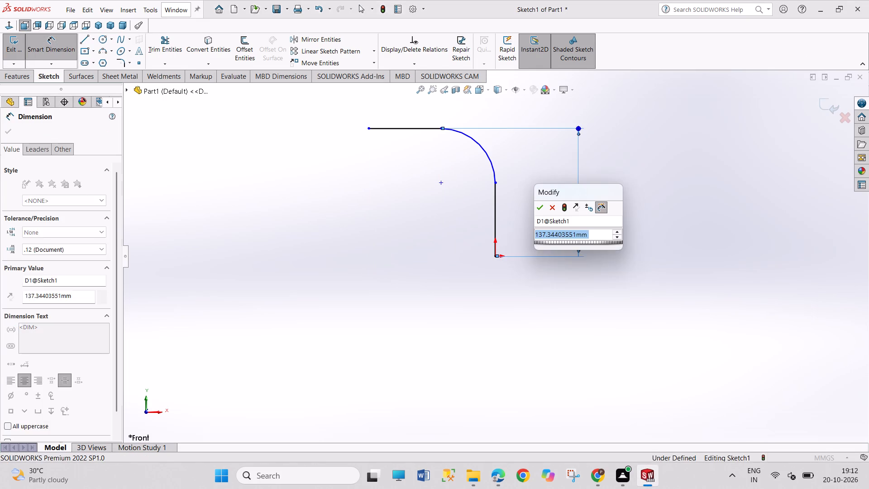
pyautogui.write('150')
pyautogui.press('Return')
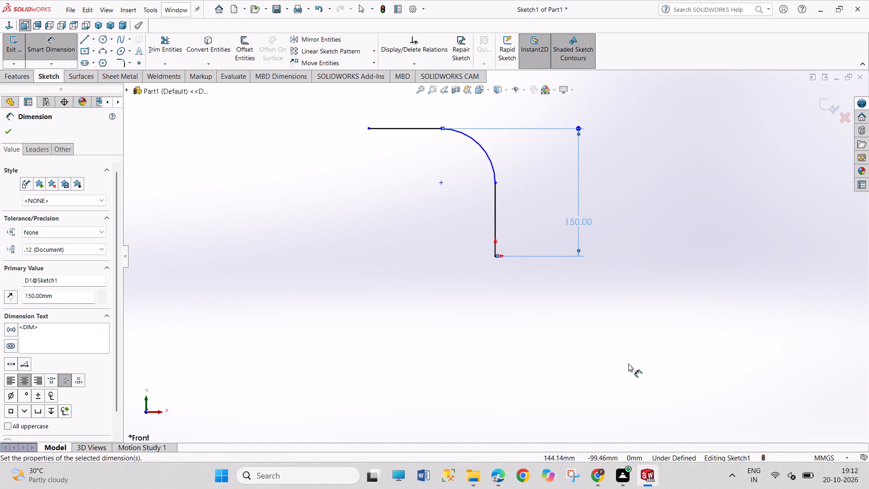
# Recheck the PDF drawing, and dimension the path's overall width from the horizontal line's free end to the origin as 150 mm.
pyautogui.scroll(2, 521, 174)
pyautogui.scroll(-3, 521, 174)
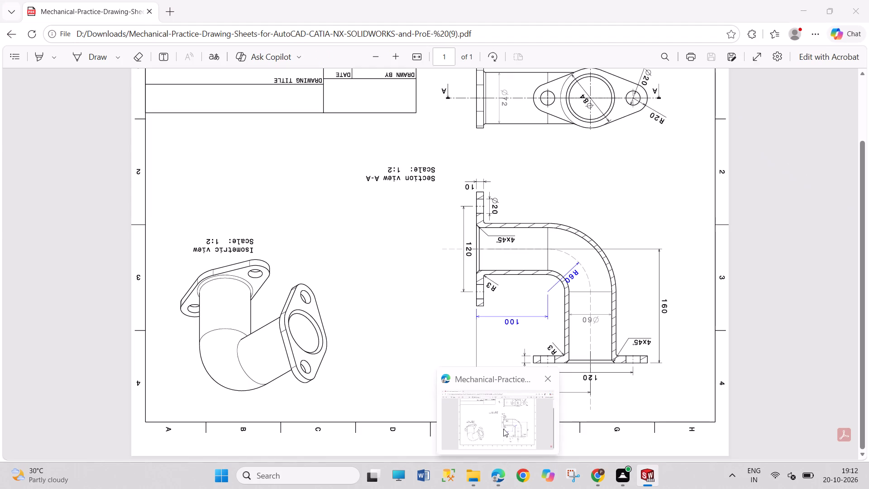
pyautogui.click(503, 426)
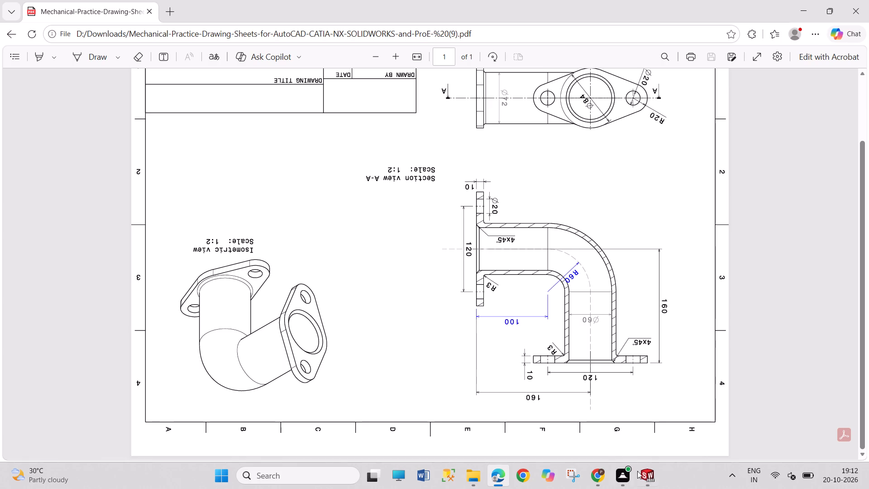
pyautogui.click(648, 480)
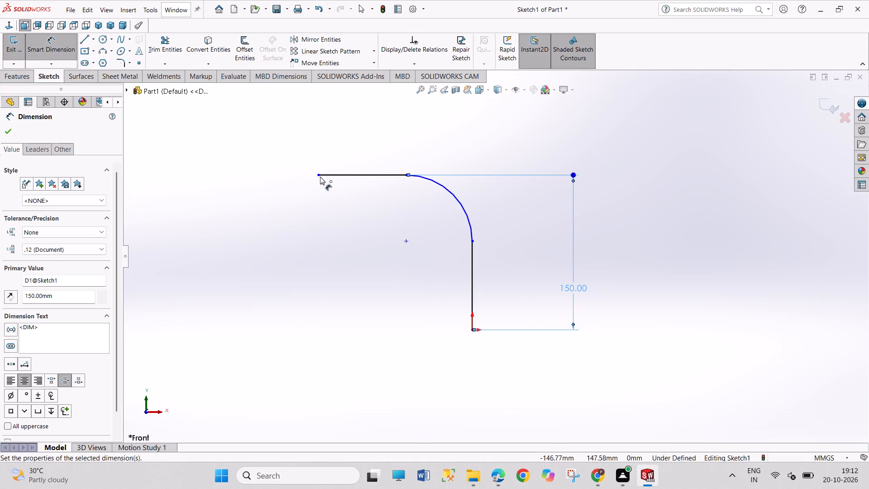
pyautogui.click(319, 174)
pyautogui.click(472, 331)
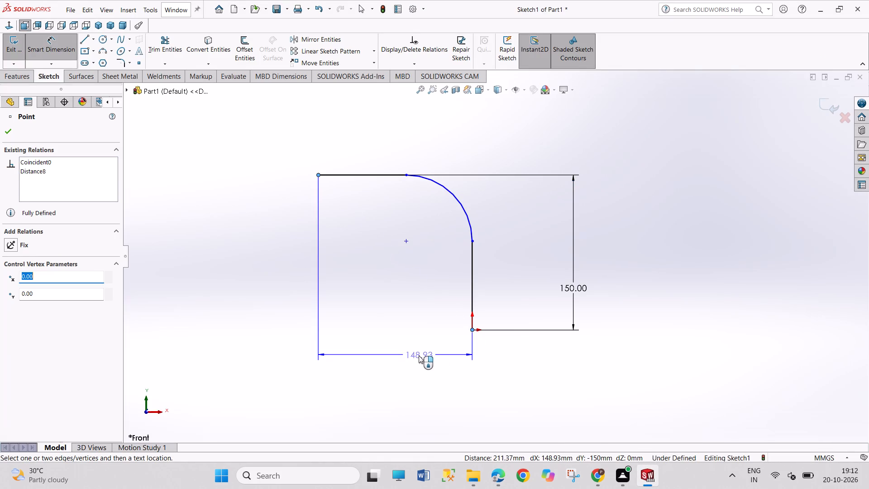
pyautogui.click(419, 355)
pyautogui.write('150')
pyautogui.press('Return')
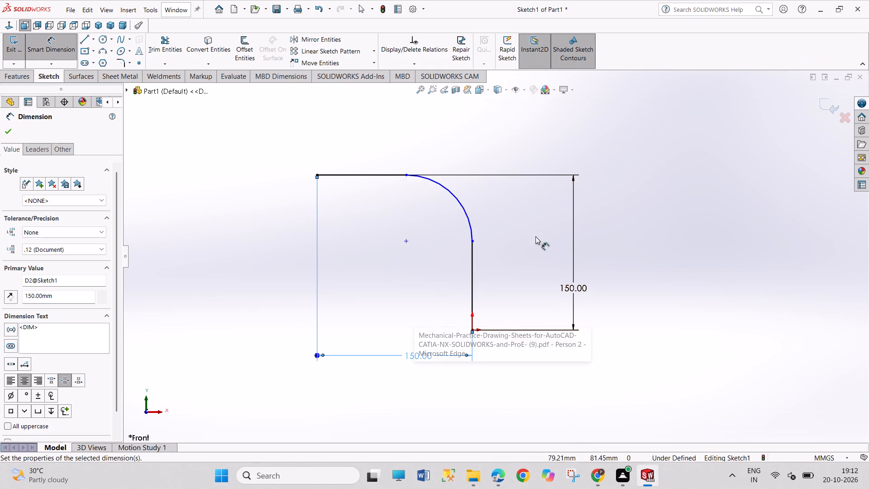
# Dimension the path's arc with a 60 mm radius and close the path sketch.
pyautogui.click(461, 206)
pyautogui.click(506, 160)
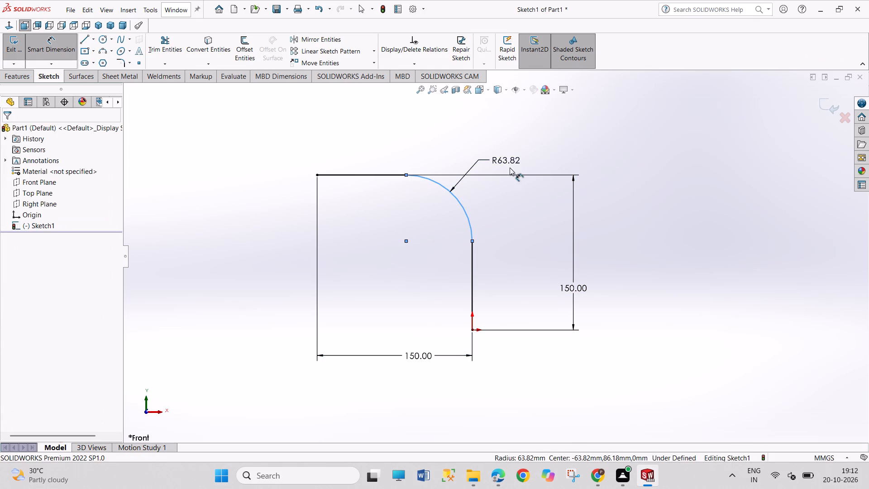
pyautogui.write('60')
pyautogui.press('Return')
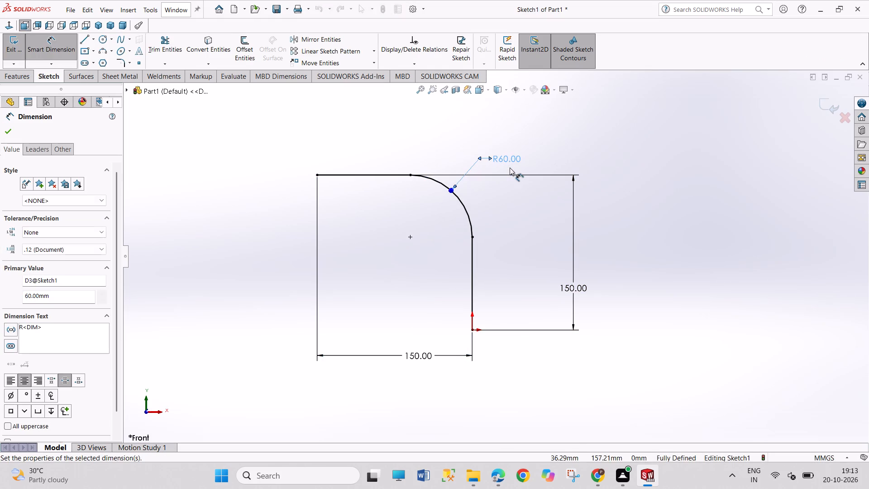
pyautogui.rightClick(701, 139)
pyautogui.click(709, 168)
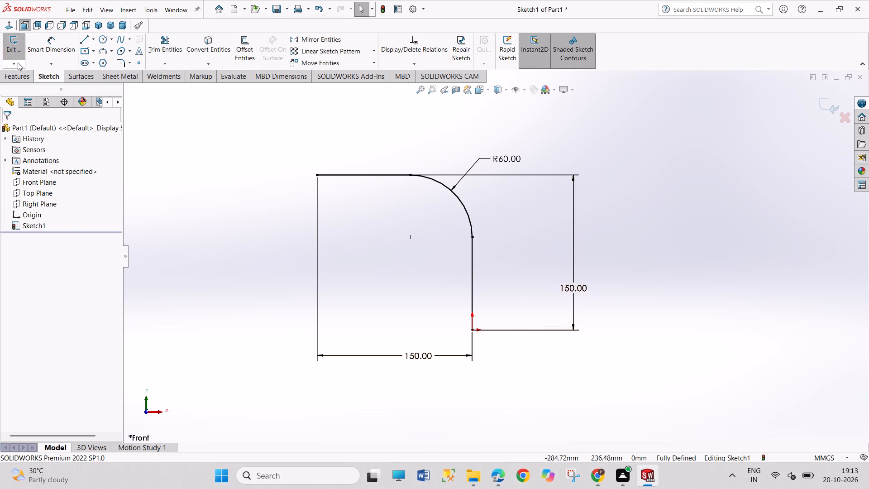
pyautogui.click(17, 47)
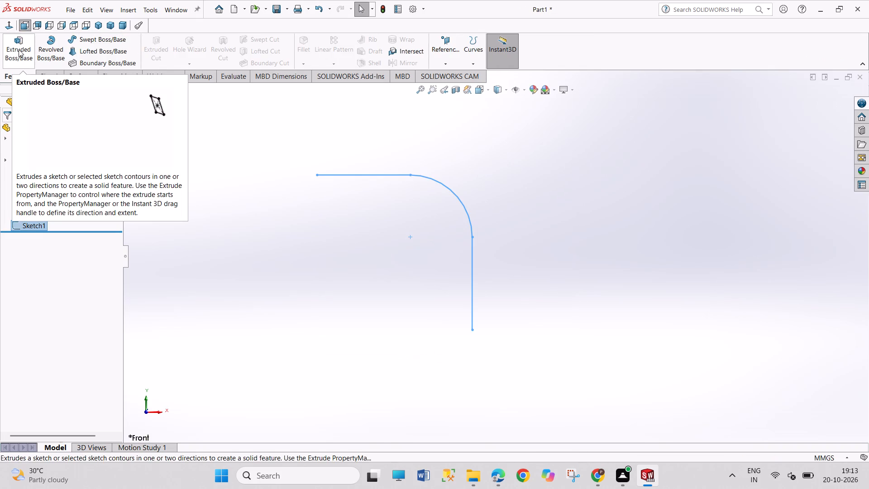
pyautogui.moveTo(257, 239); pyautogui.dragTo(291, 306)
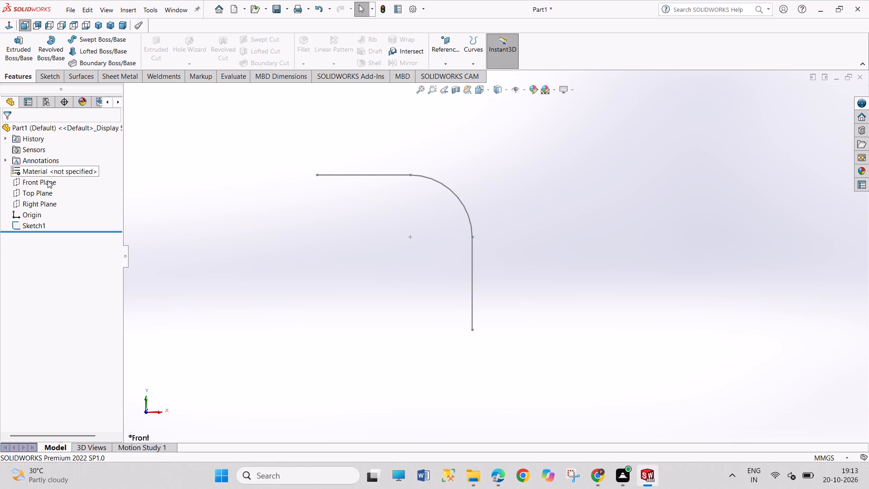
# Open a new sketch on the Top Plane and draw a circle about 47 mm in diameter centred on the origin.
pyautogui.click(39, 190)
pyautogui.click(47, 176)
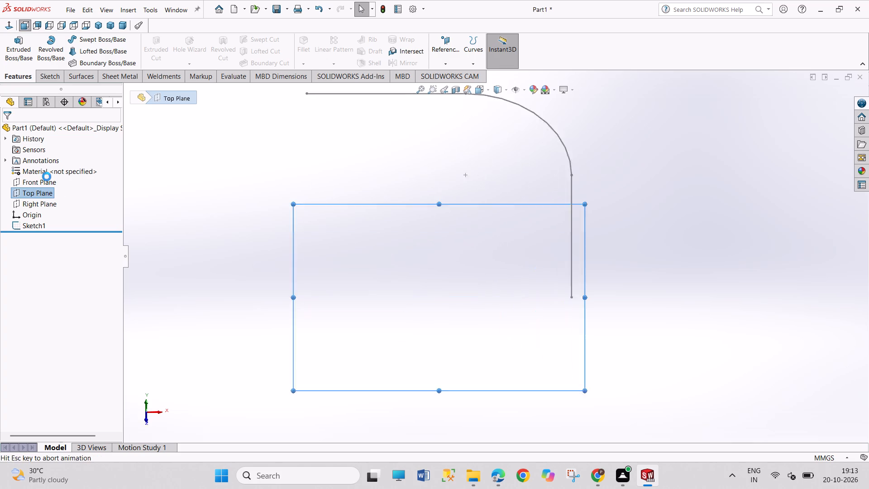
pyautogui.scroll(2, 721, 288)
pyautogui.scroll(-1, 659, 259)
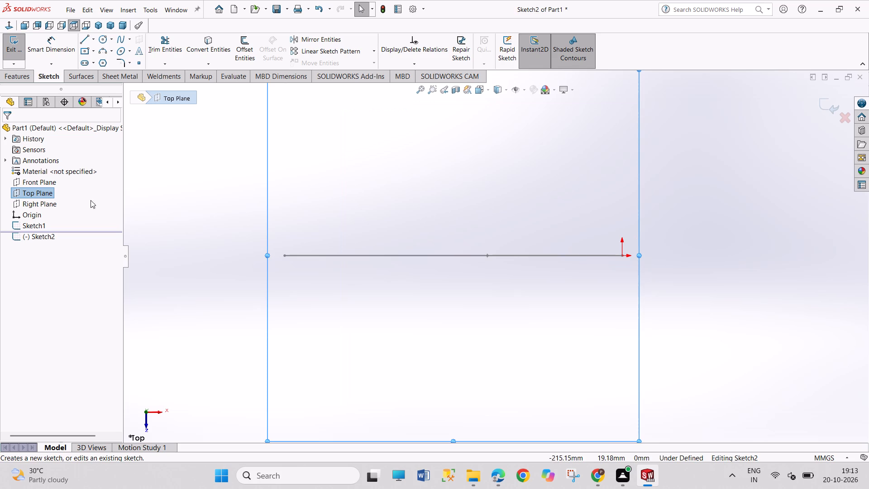
pyautogui.click(100, 40)
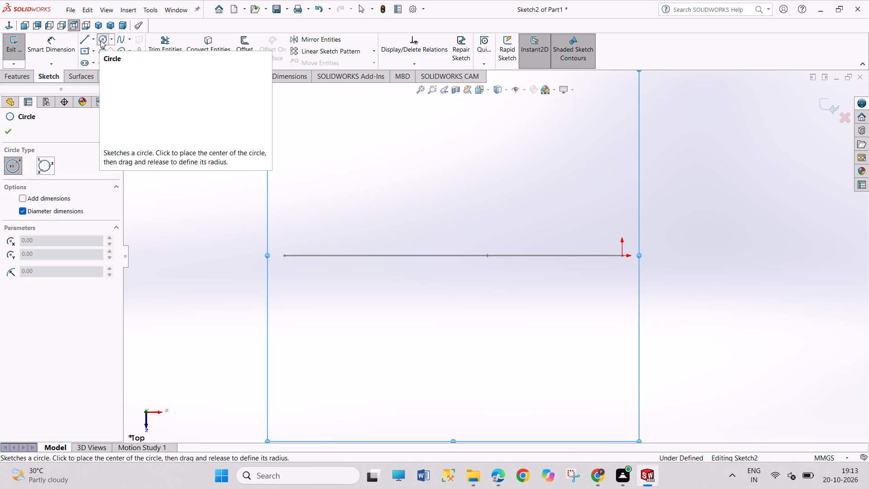
pyautogui.click(622, 256)
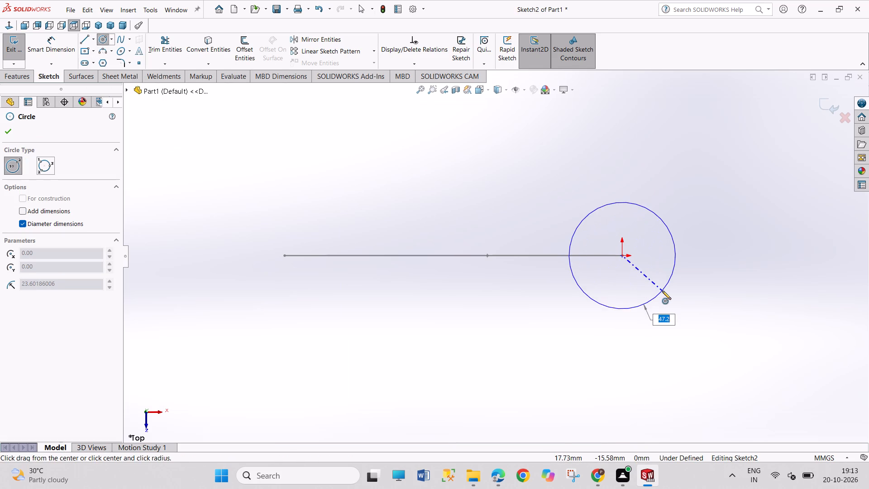
pyautogui.click(662, 291)
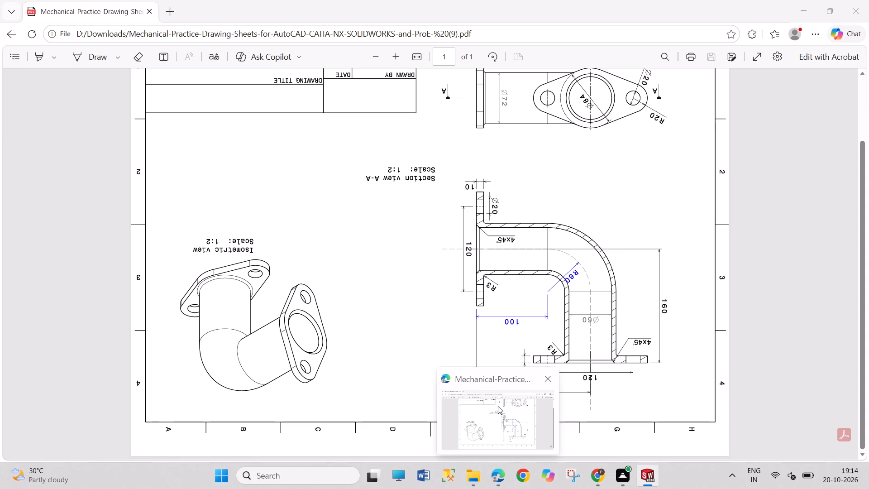
# Switch to the PDF drawing in Edge, rotate the page upright, and examine the pipe's diameters in the section and front views.
pyautogui.click(502, 401)
pyautogui.click(492, 60)
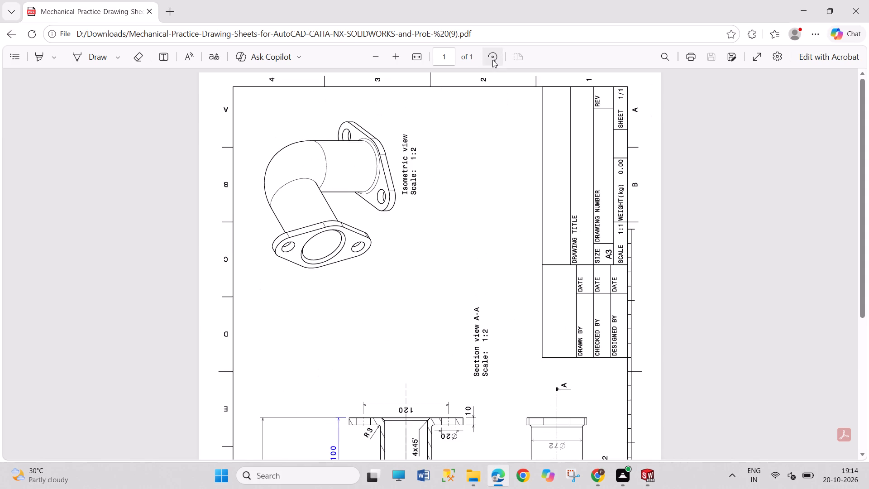
pyautogui.click(492, 60)
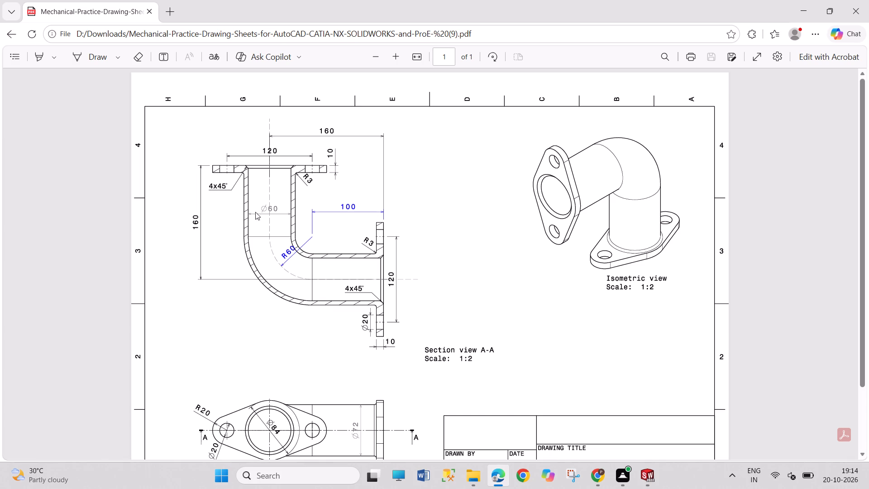
pyautogui.scroll(-2, 333, 300)
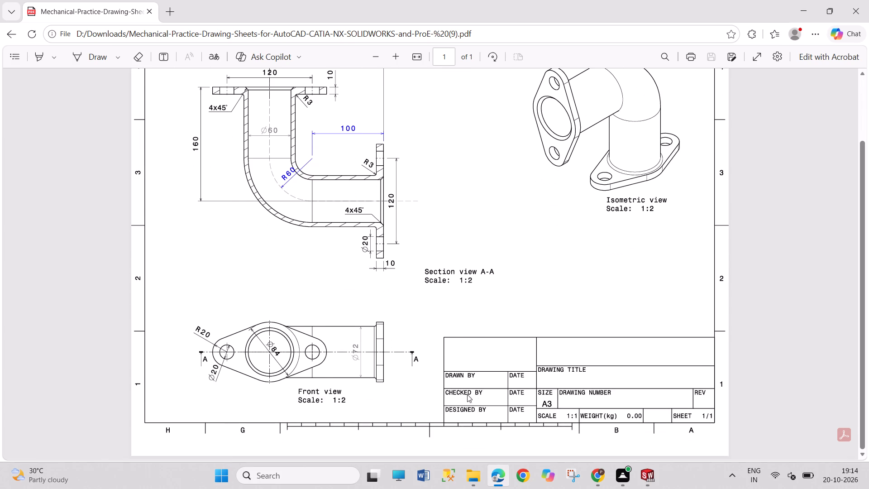
# Switch back to SOLIDWORKS, dimension the profile circle's diameter as 72 mm, and close the sketch.
pyautogui.click(657, 484)
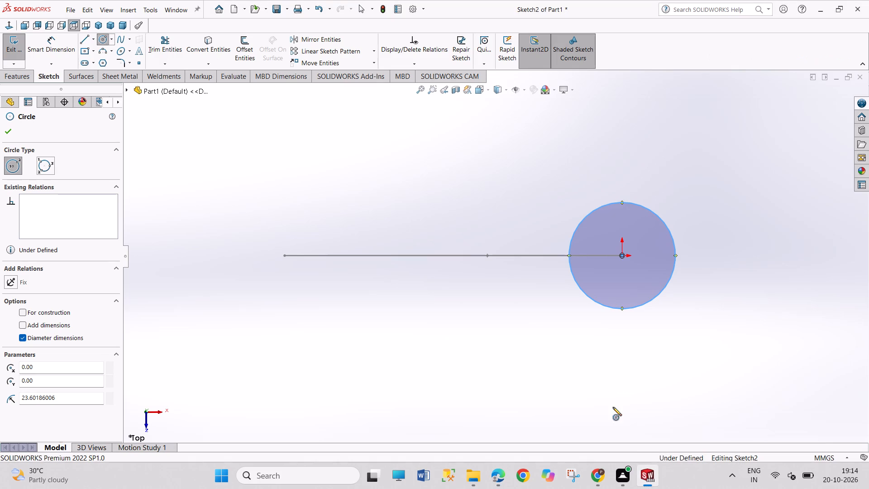
pyautogui.moveTo(675, 346); pyautogui.dragTo(679, 232, button='right')
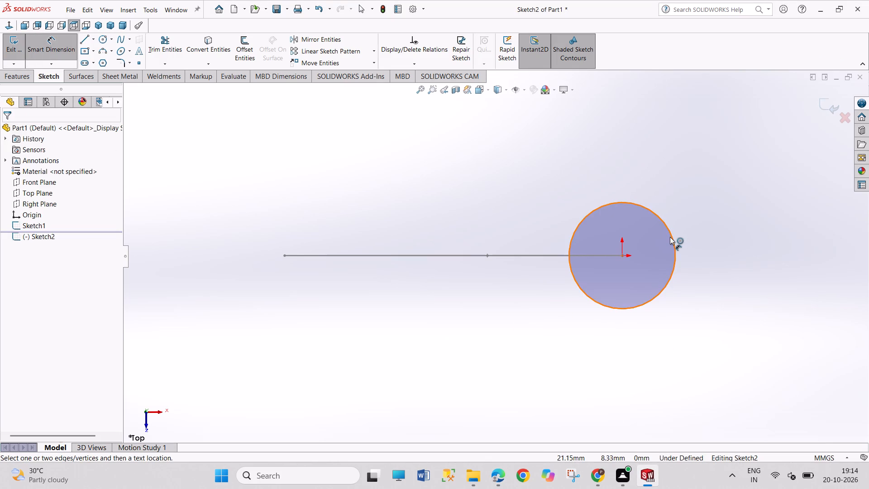
pyautogui.click(672, 236)
pyautogui.click(730, 176)
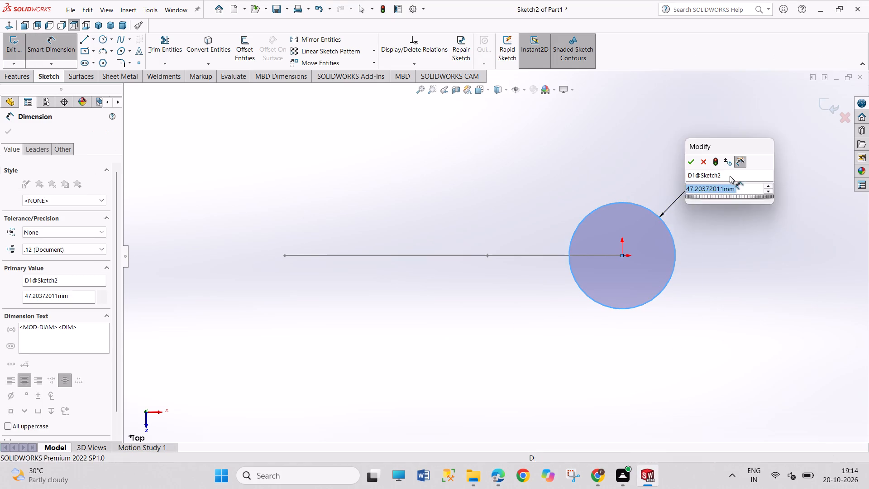
pyautogui.write('72')
pyautogui.press('Return')
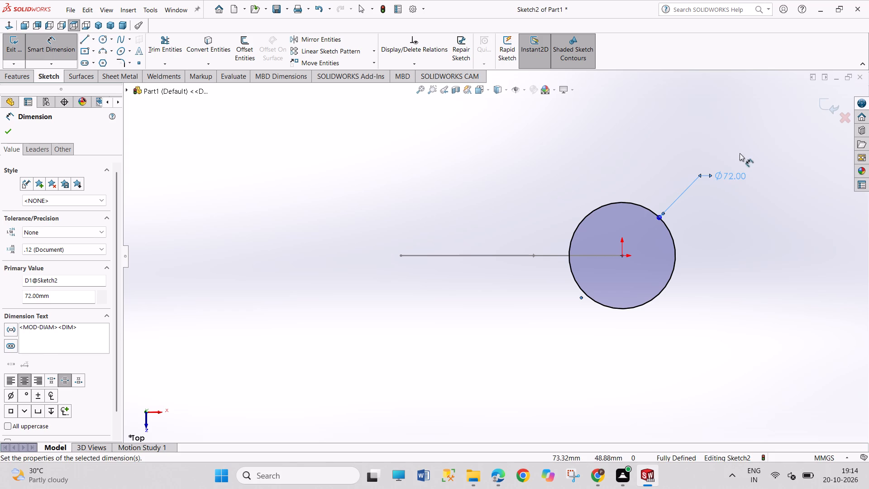
pyautogui.rightClick(723, 267)
pyautogui.click(742, 297)
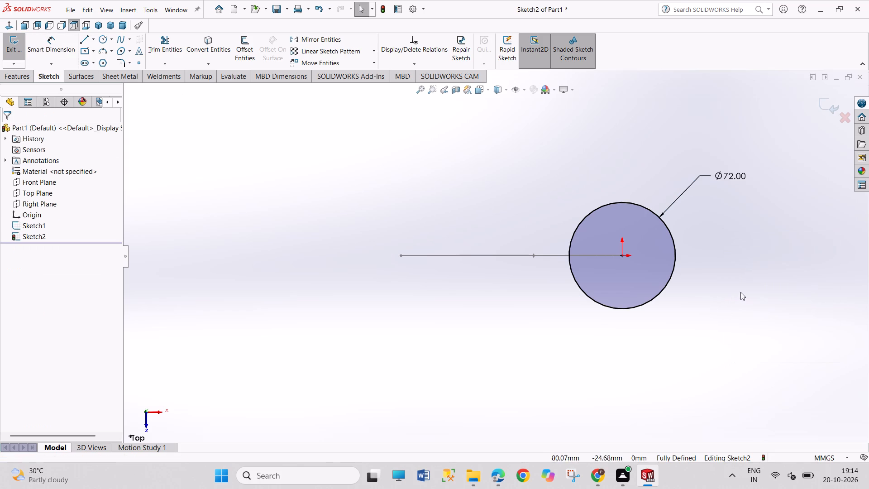
pyautogui.click(14, 48)
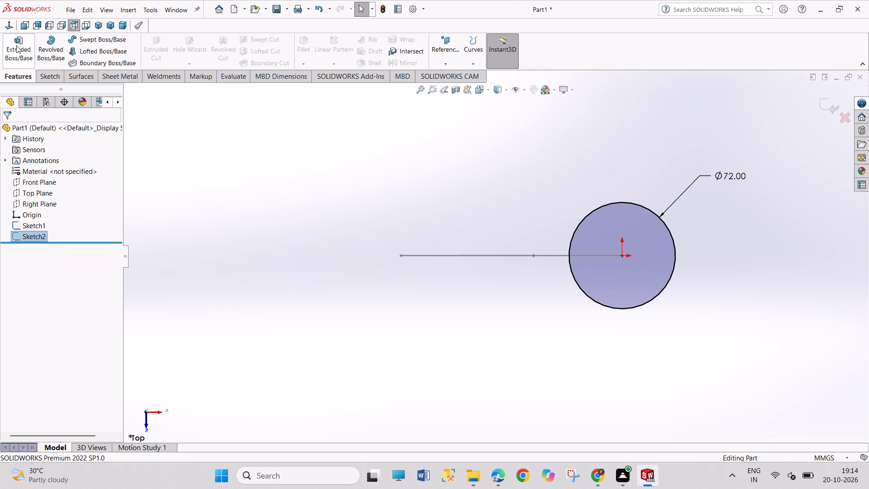
# Sweep the circle along the elbow path as a one-direction thin feature with a 6 mm wall thickness.
pyautogui.click(89, 43)
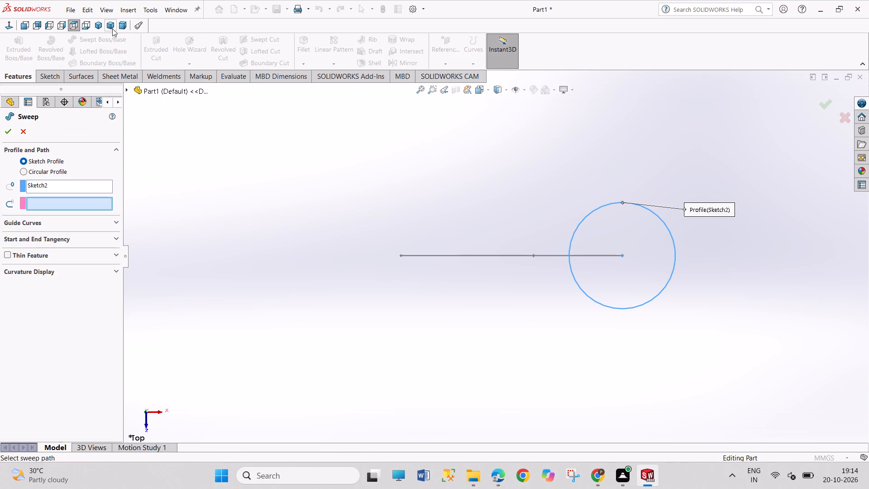
pyautogui.click(100, 25)
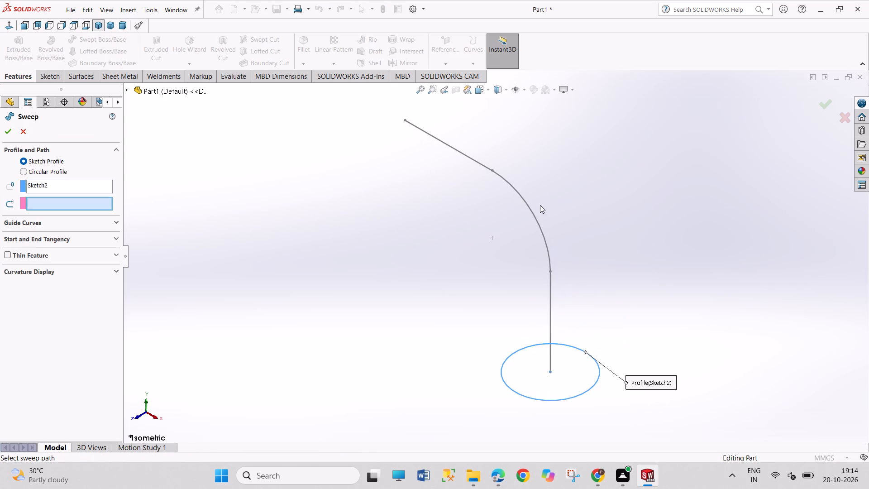
pyautogui.moveTo(551, 163); pyautogui.dragTo(550, 185, button='middle')
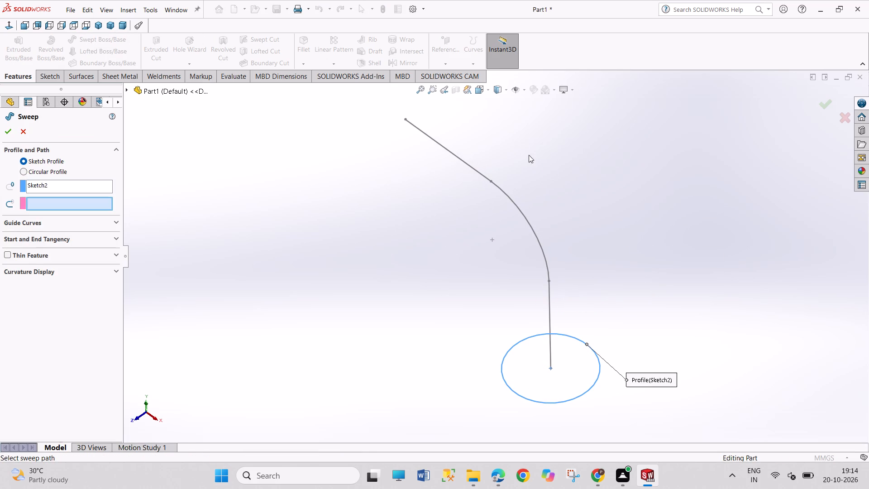
pyautogui.moveTo(425, 288); pyautogui.dragTo(467, 231, button='middle')
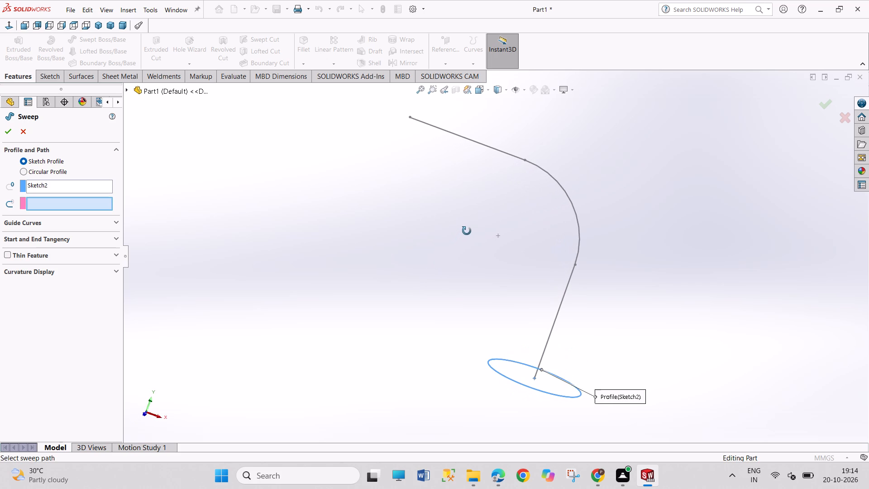
pyautogui.moveTo(467, 231); pyautogui.dragTo(458, 231, button='middle')
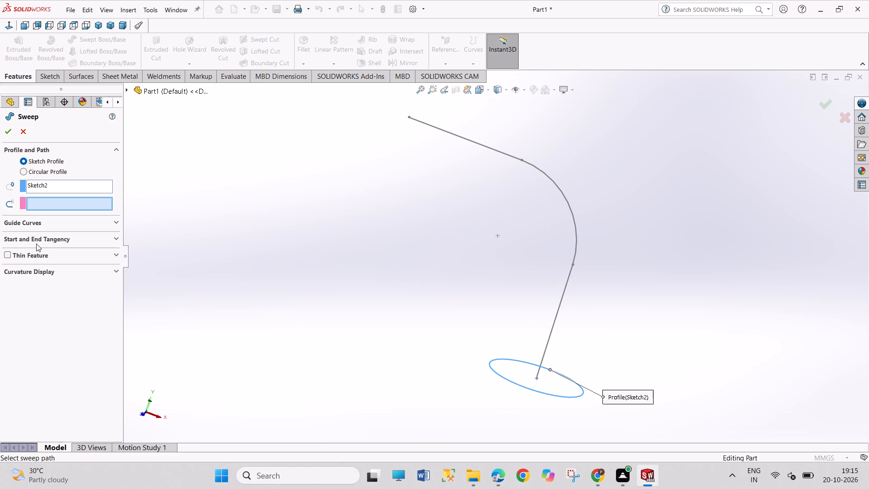
pyautogui.click(549, 180)
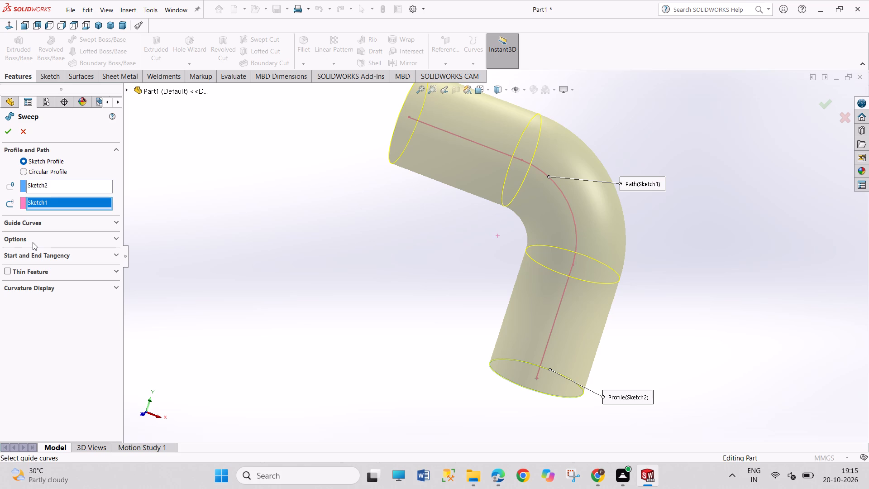
pyautogui.click(27, 272)
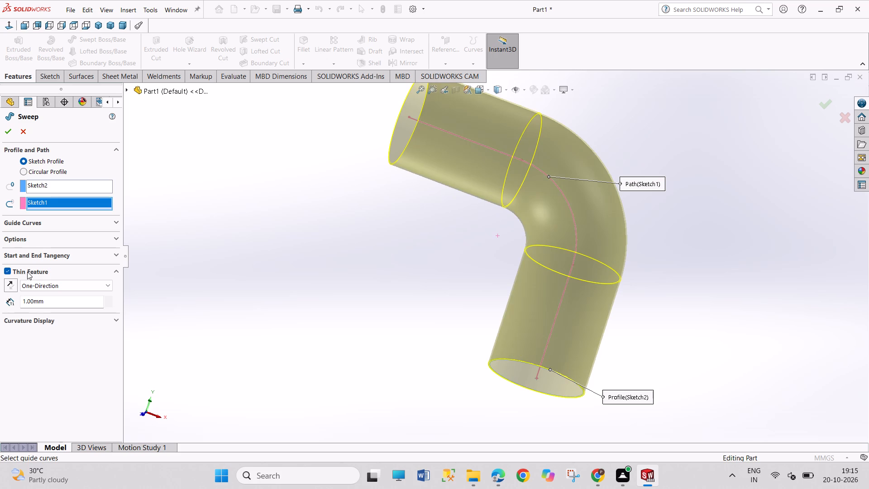
pyautogui.doubleClick(47, 302)
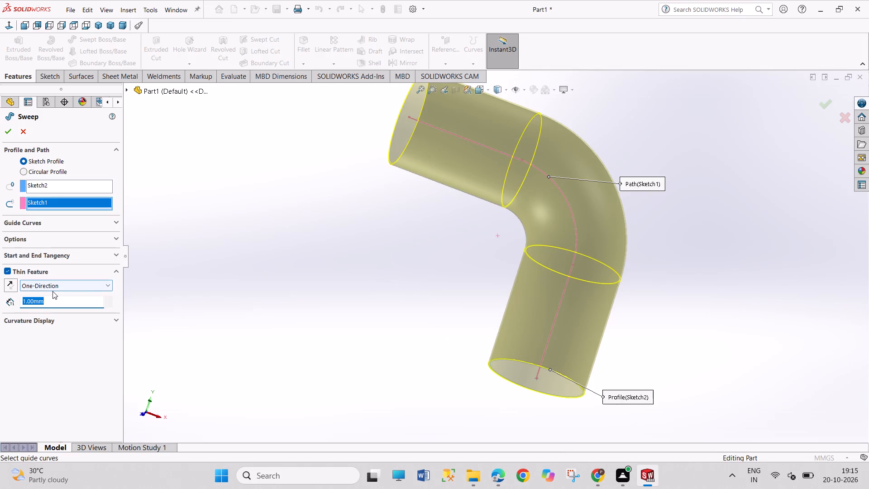
pyautogui.press('6')
pyautogui.press('Return')
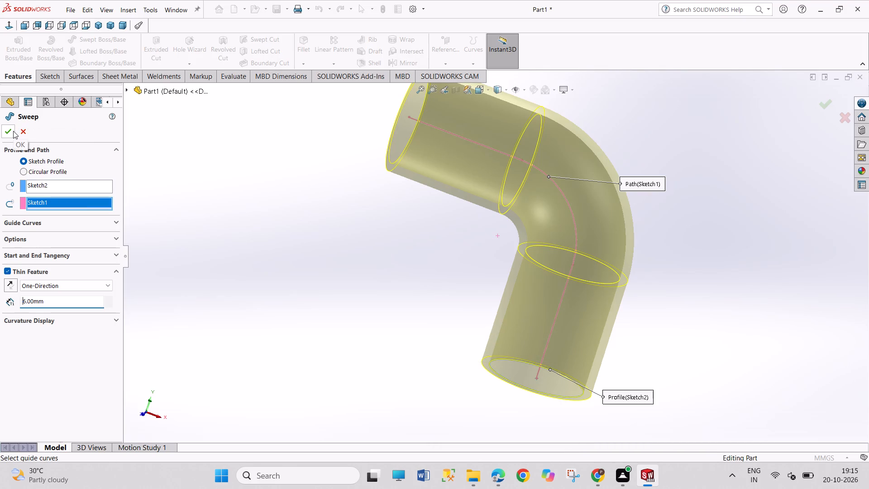
pyautogui.click(13, 131)
# Open a sketch on the end face of the pipe's horizontal leg and draw a concentric circle about 115 mm in diameter.
pyautogui.moveTo(301, 261); pyautogui.dragTo(346, 346)
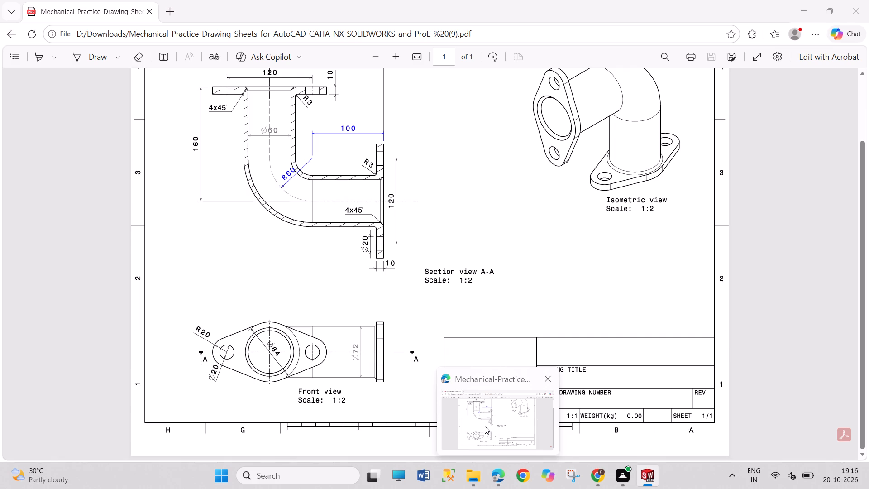
pyautogui.moveTo(390, 283); pyautogui.dragTo(395, 293)
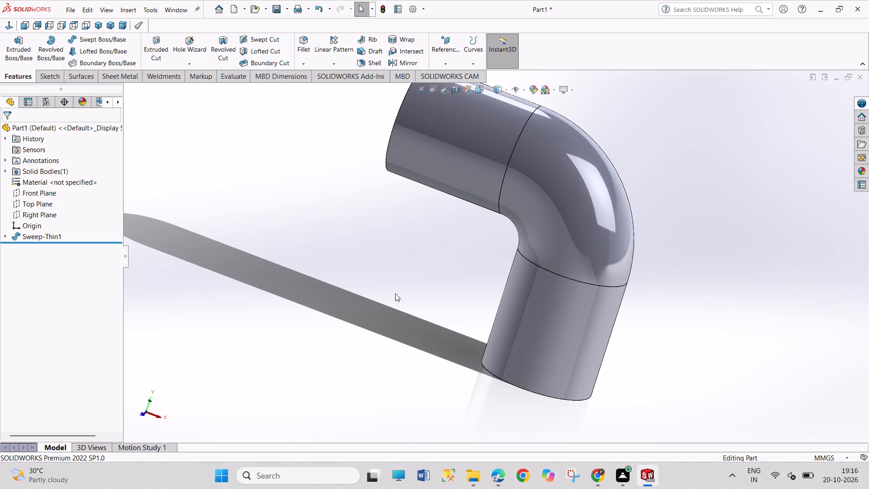
pyautogui.moveTo(395, 287); pyautogui.dragTo(449, 370, button='middle')
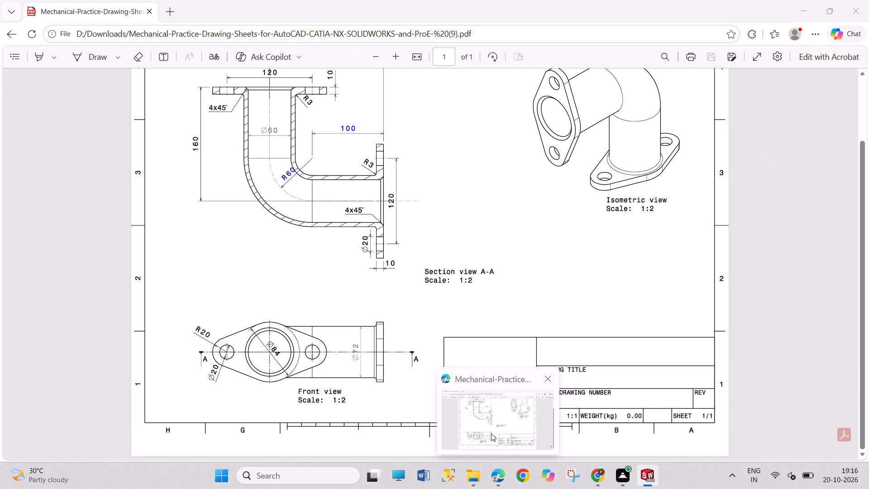
pyautogui.click(470, 224)
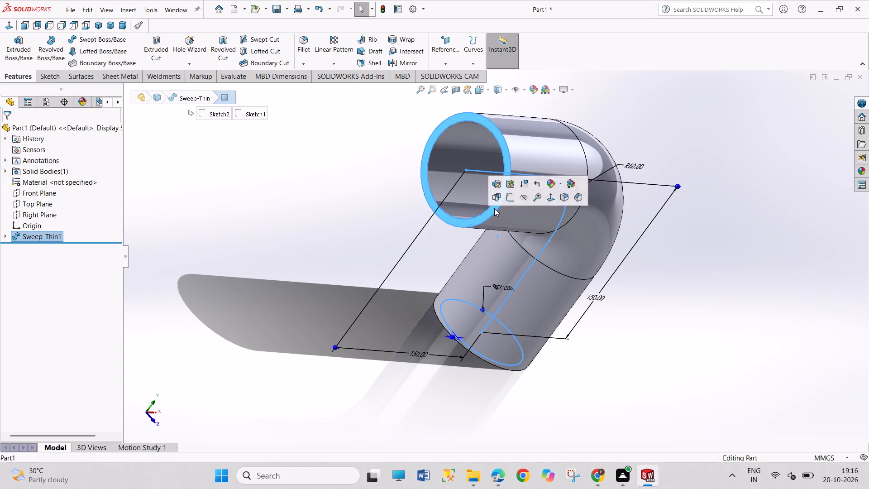
pyautogui.click(506, 200)
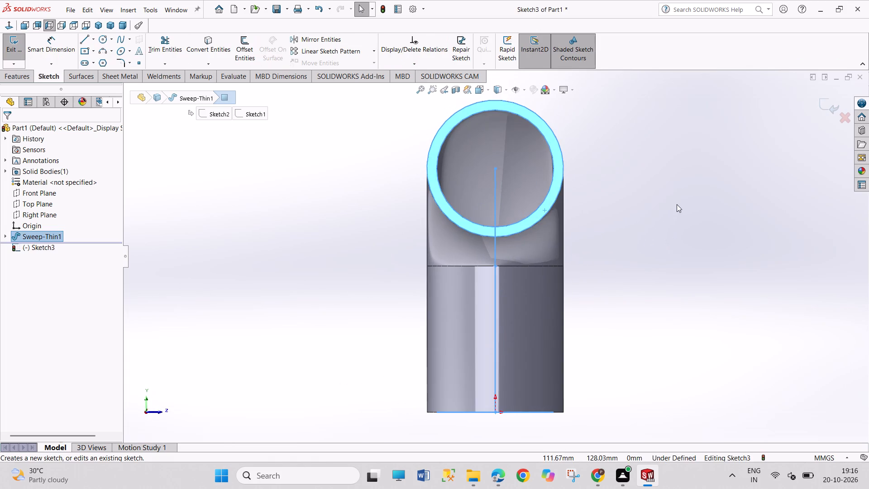
pyautogui.moveTo(677, 204); pyautogui.dragTo(702, 269)
pyautogui.scroll(3, 597, 172)
pyautogui.scroll(-4, 524, 158)
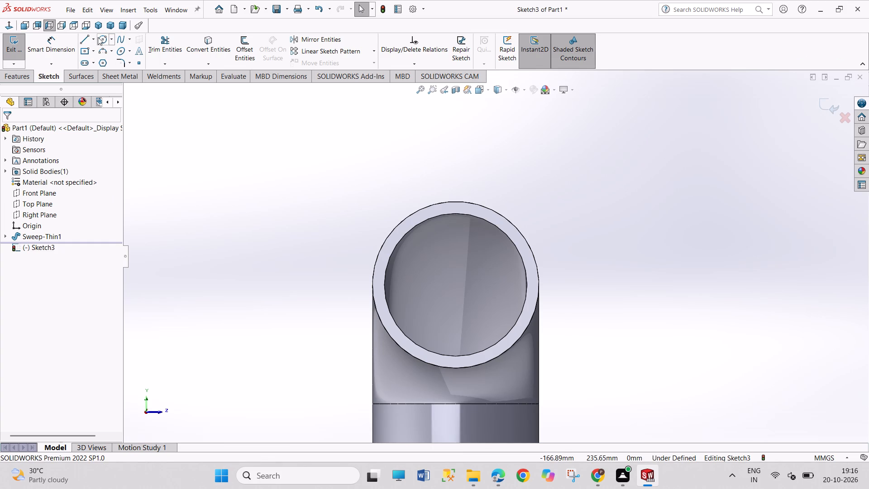
pyautogui.click(101, 36)
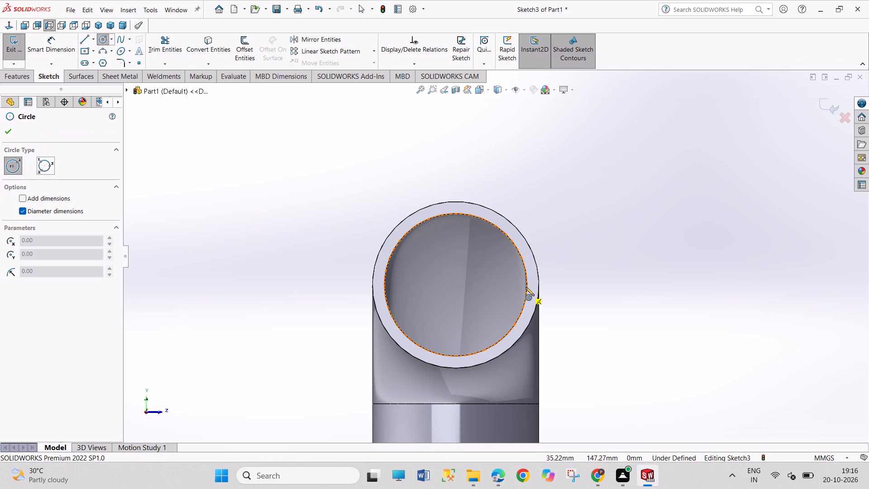
pyautogui.click(455, 285)
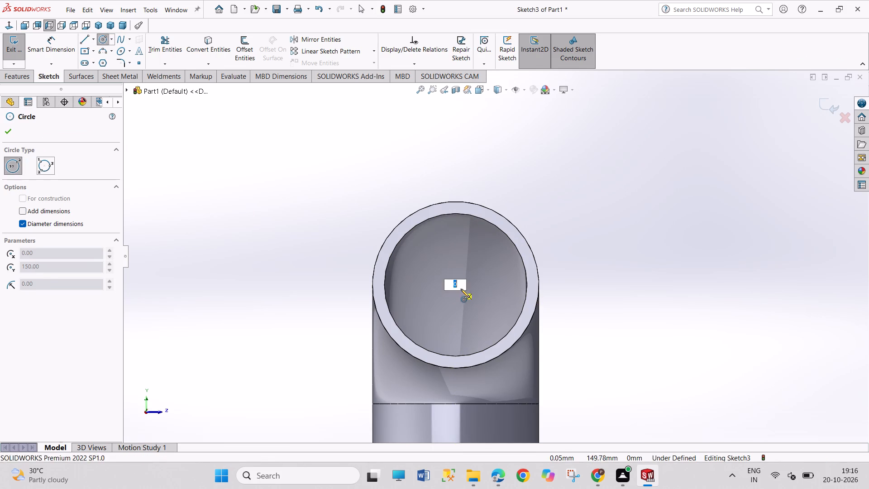
pyautogui.click(560, 330)
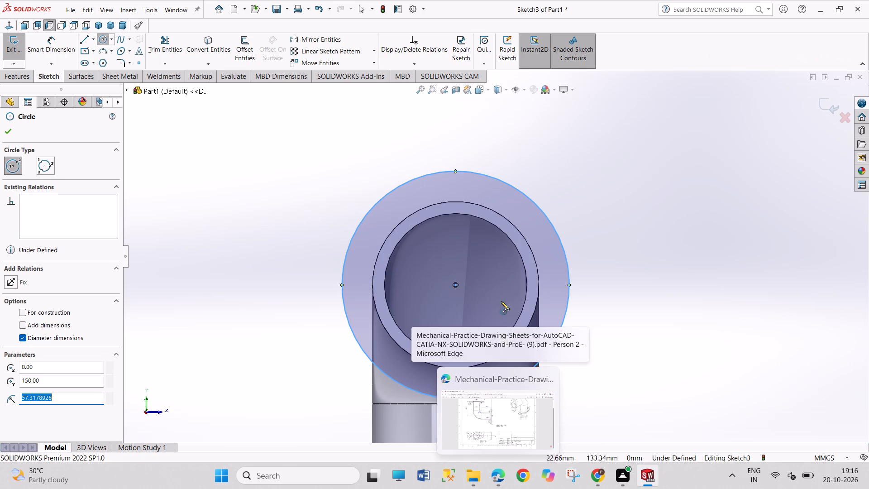
# Draw two small circles about 11 to 12 mm in diameter, one on each side, about 90 mm from the pipe's centre.
pyautogui.click(639, 285)
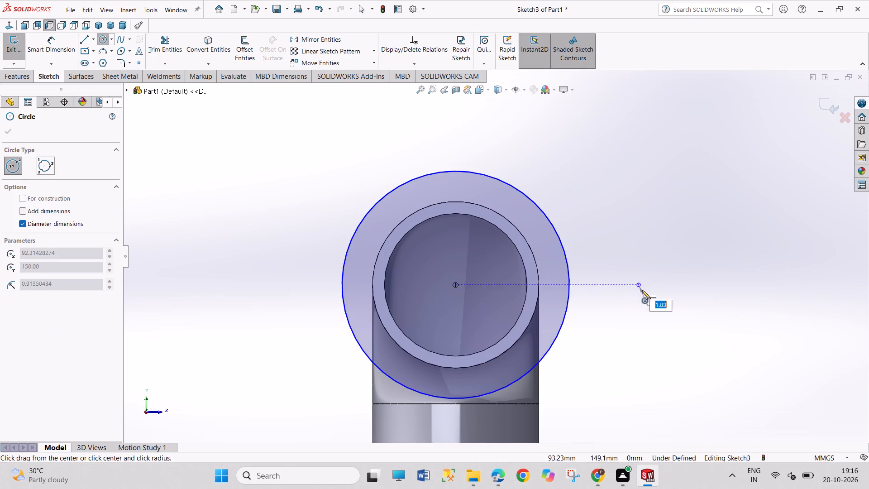
pyautogui.click(643, 296)
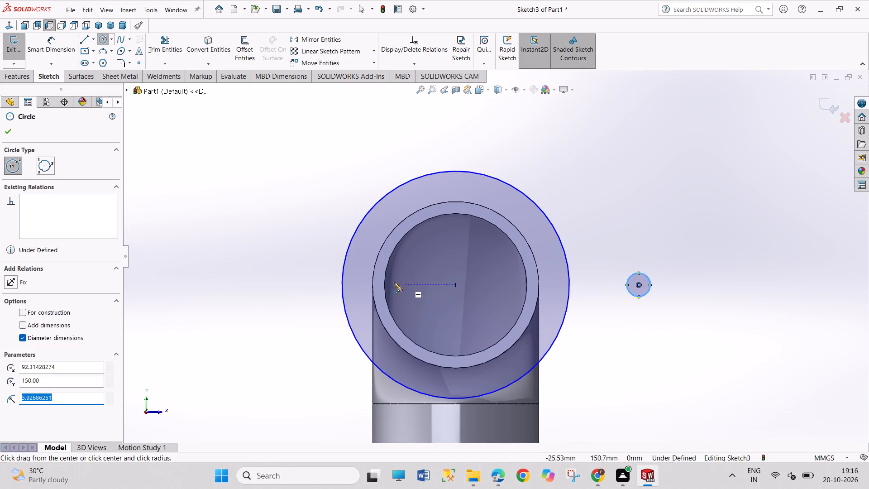
pyautogui.click(277, 284)
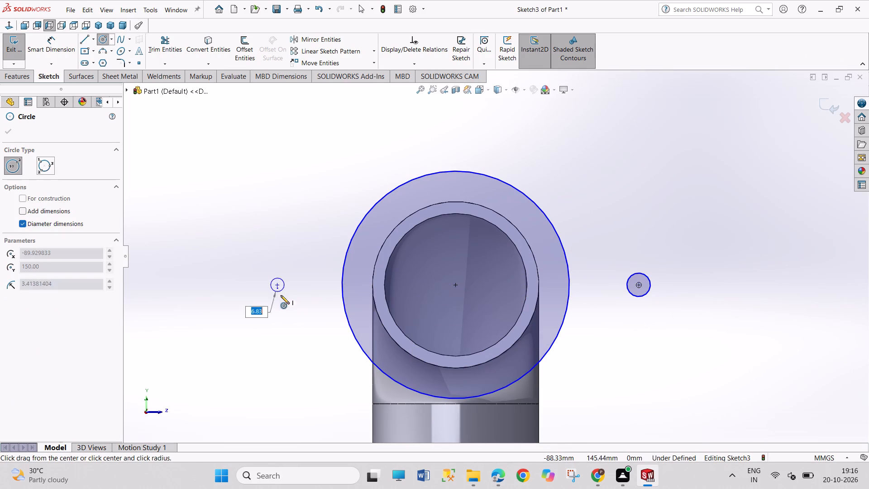
pyautogui.click(281, 295)
pyautogui.rightClick(275, 248)
pyautogui.click(287, 255)
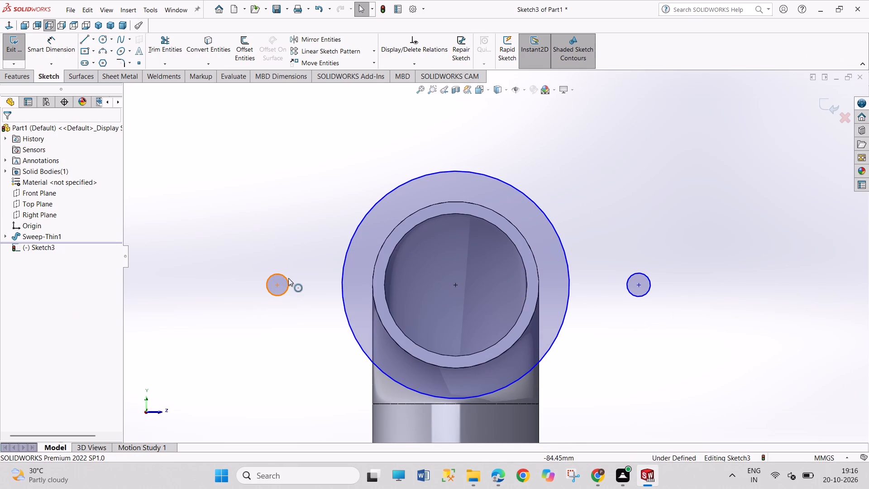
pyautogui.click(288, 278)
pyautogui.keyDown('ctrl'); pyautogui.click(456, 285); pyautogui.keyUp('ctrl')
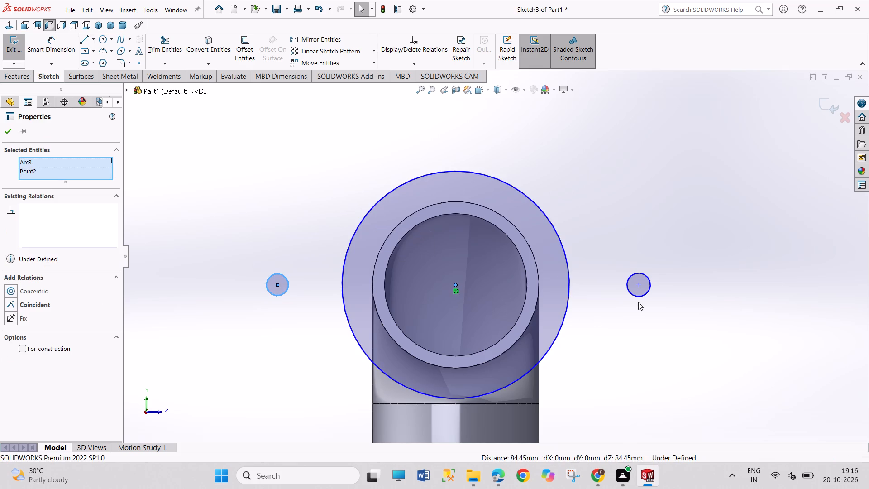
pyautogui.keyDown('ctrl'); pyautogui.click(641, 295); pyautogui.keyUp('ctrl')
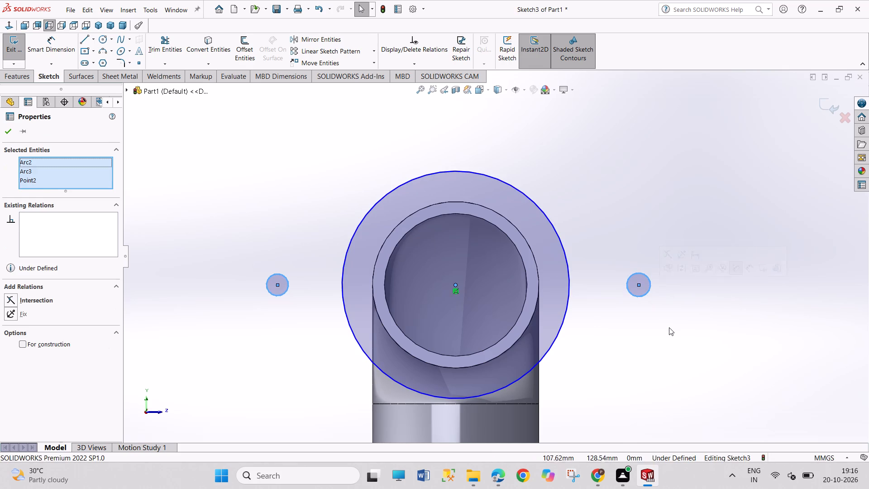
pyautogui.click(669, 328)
# Add a Horizontal relation between the centres of both small circles and the centre of the large circle.
pyautogui.click(640, 285)
pyautogui.keyDown('ctrl'); pyautogui.click(455, 284); pyautogui.keyUp('ctrl')
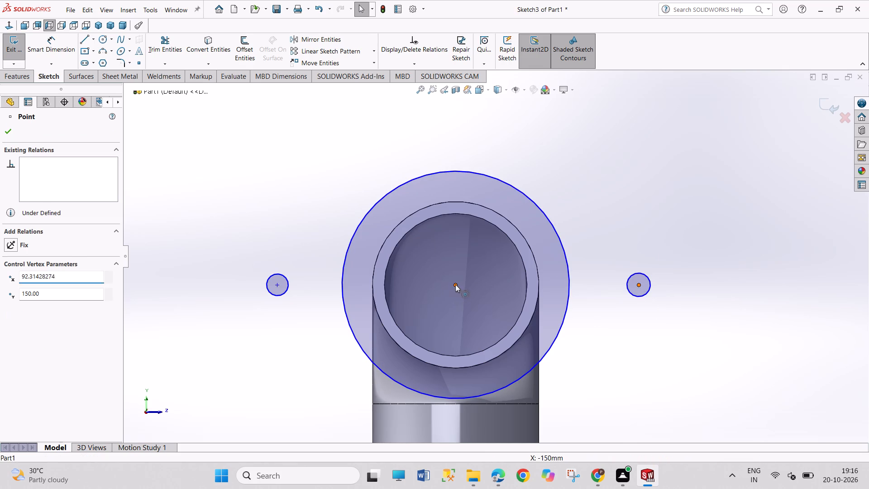
pyautogui.keyDown('ctrl'); pyautogui.click(277, 284); pyautogui.keyUp('ctrl')
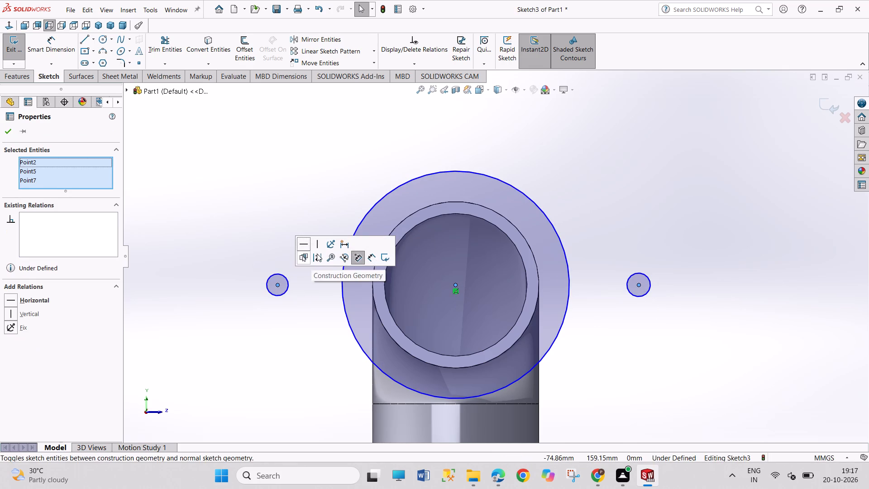
pyautogui.click(308, 244)
pyautogui.moveTo(664, 374); pyautogui.dragTo(688, 406)
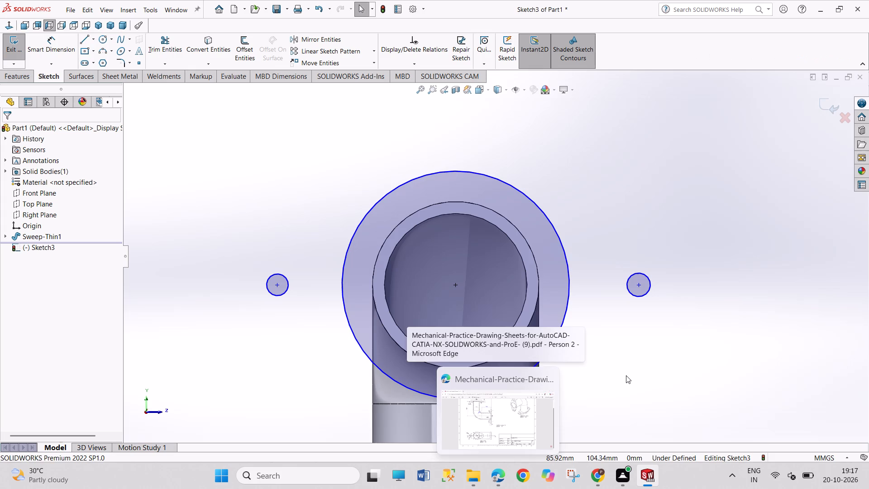
# Draw a larger concentric circle about 22 mm in diameter around each of the two small side circles.
pyautogui.moveTo(626, 375); pyautogui.dragTo(592, 275, button='right')
pyautogui.click(100, 41)
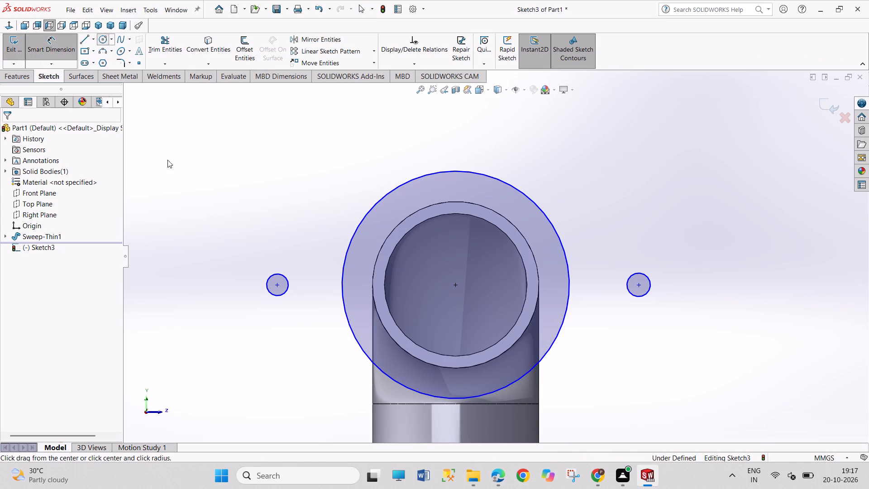
pyautogui.click(278, 284)
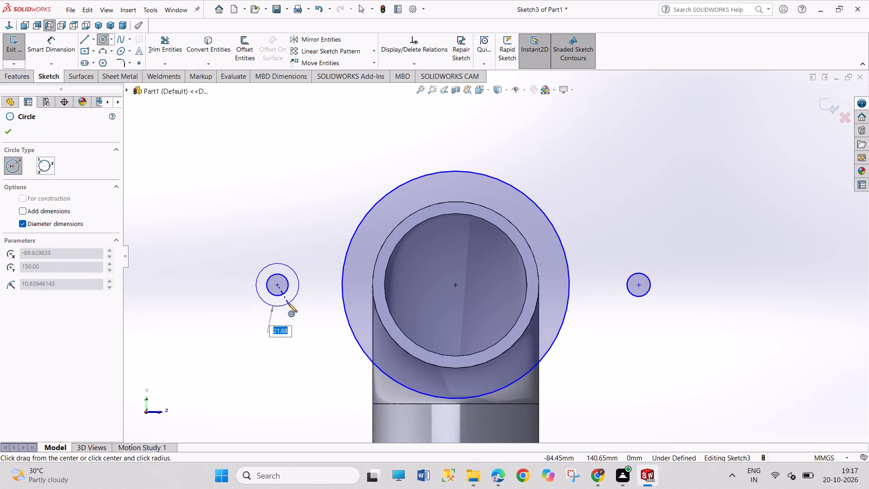
pyautogui.click(288, 303)
pyautogui.click(639, 284)
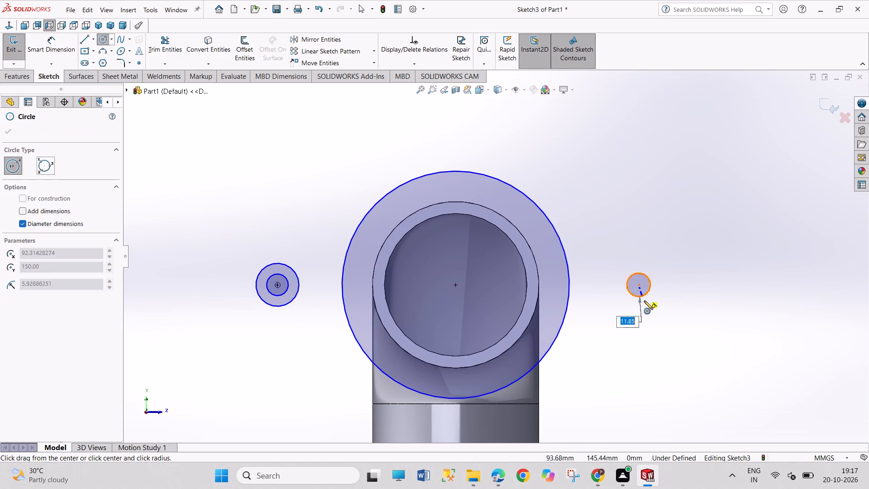
pyautogui.click(647, 306)
pyautogui.rightClick(704, 310)
pyautogui.click(714, 317)
# Add Equal relations between the two outer side circles and between the two small inner circles.
pyautogui.click(648, 302)
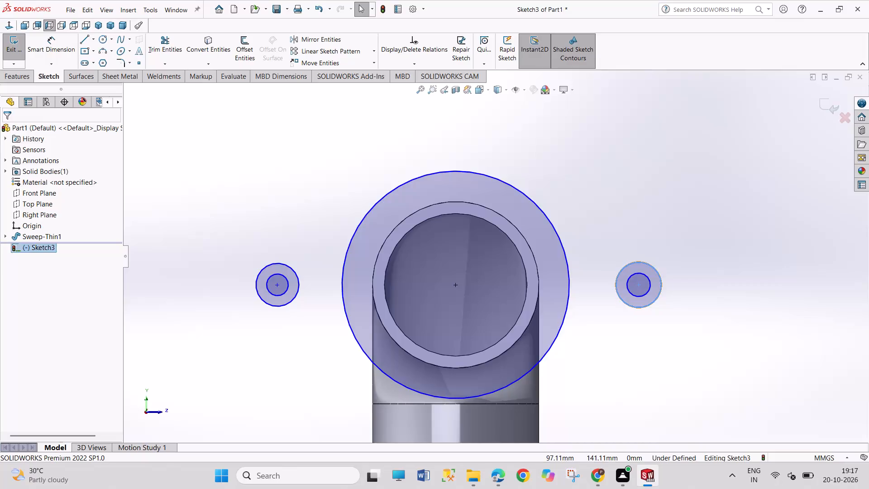
pyautogui.keyDown('ctrl'); pyautogui.click(295, 301); pyautogui.keyUp('ctrl')
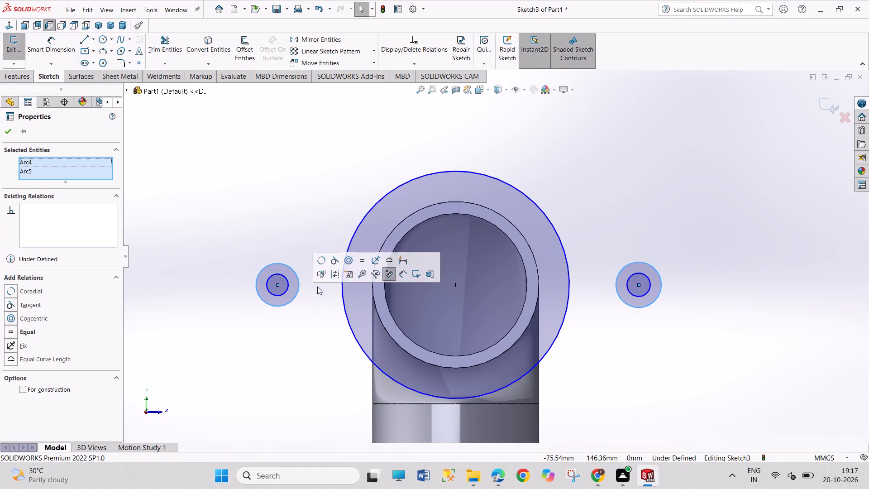
pyautogui.click(365, 261)
pyautogui.moveTo(326, 322); pyautogui.dragTo(337, 378)
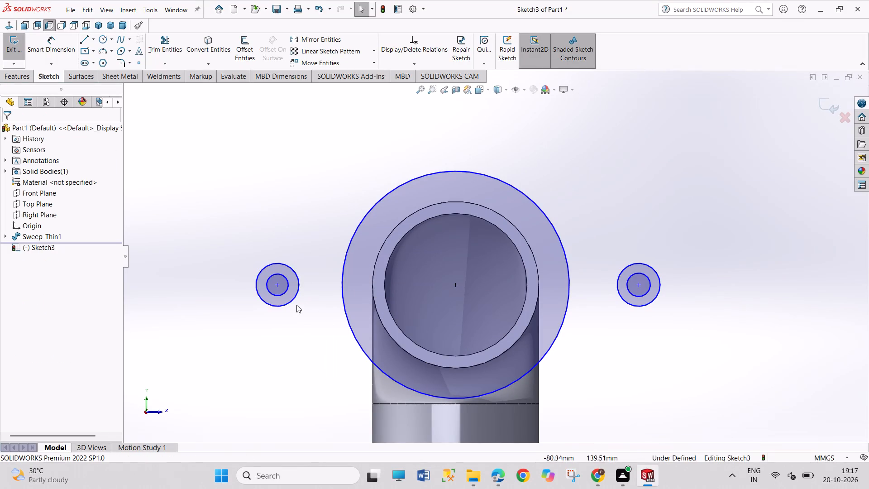
pyautogui.click(287, 291)
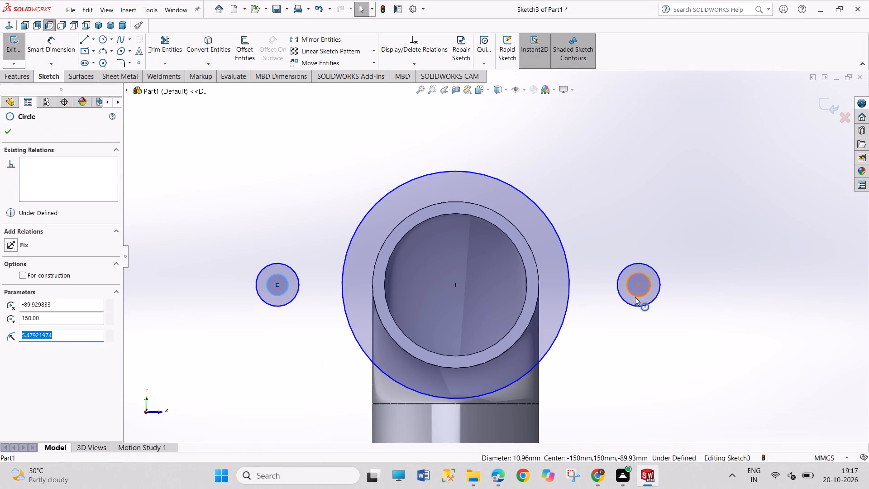
pyautogui.keyDown('ctrl'); pyautogui.click(635, 297); pyautogui.keyUp('ctrl')
pyautogui.click(700, 256)
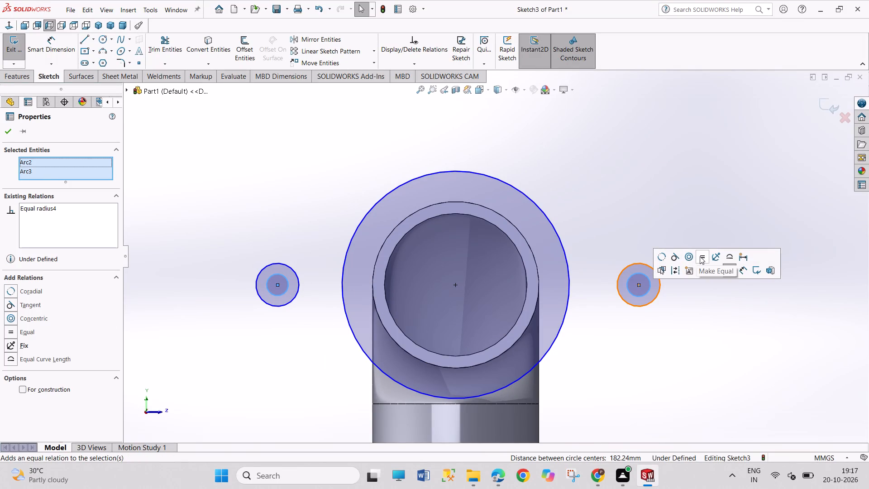
# Dimension the side circles with a 40 mm diameter for the outer circle and 20 mm for the inner hole.
pyautogui.moveTo(700, 324); pyautogui.dragTo(717, 393)
pyautogui.moveTo(717, 393); pyautogui.dragTo(707, 332, button='right')
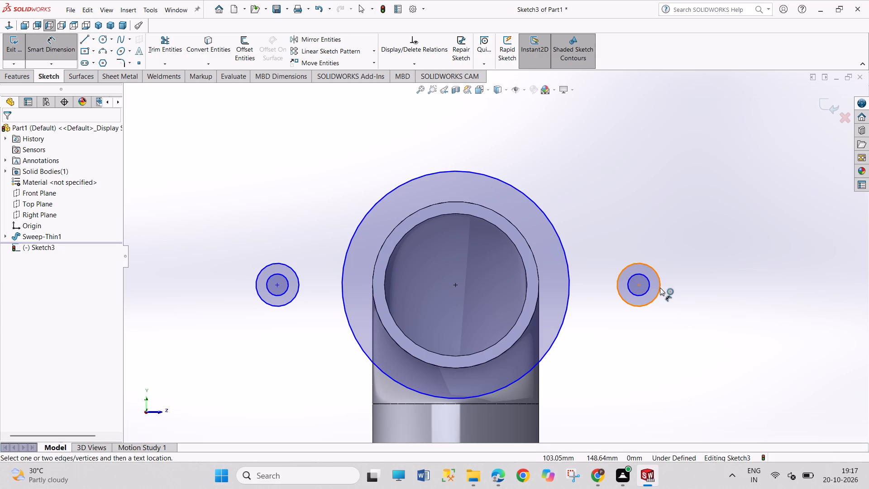
pyautogui.click(660, 288)
pyautogui.click(687, 246)
pyautogui.write('40')
pyautogui.press('Return')
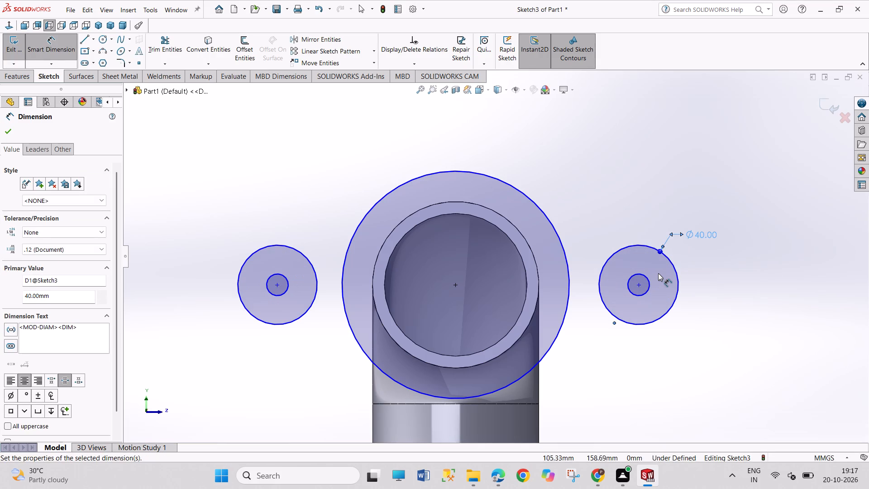
pyautogui.click(650, 281)
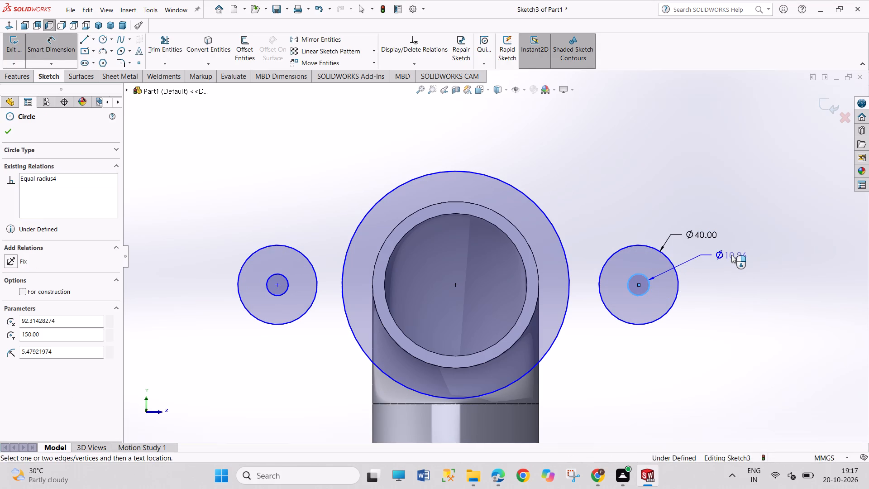
pyautogui.click(731, 255)
pyautogui.write('20')
pyautogui.press('Return')
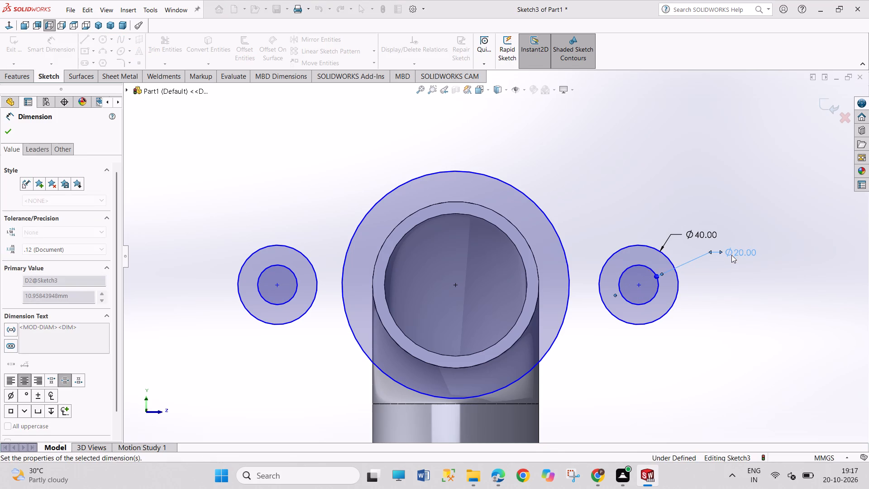
pyautogui.rightClick(694, 183)
pyautogui.click(707, 216)
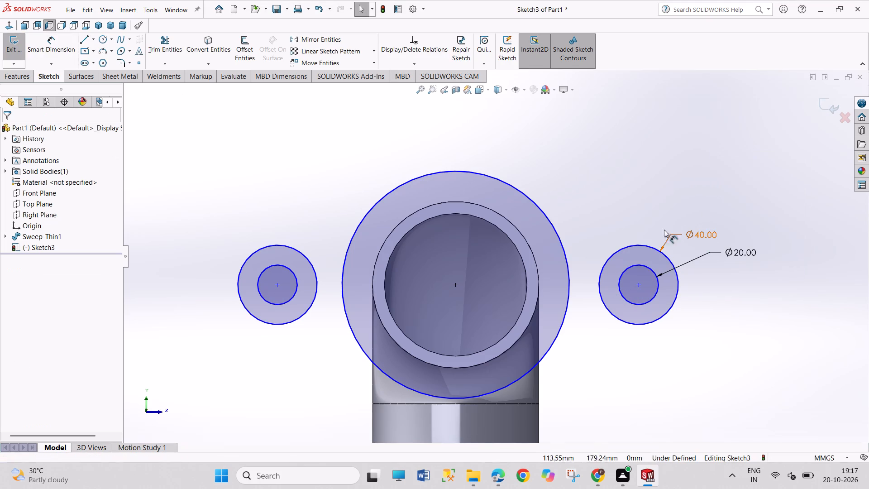
# Dimension the large central circle to a diameter of 84 mm.
pyautogui.moveTo(650, 229); pyautogui.dragTo(654, 172, button='right')
pyautogui.click(538, 204)
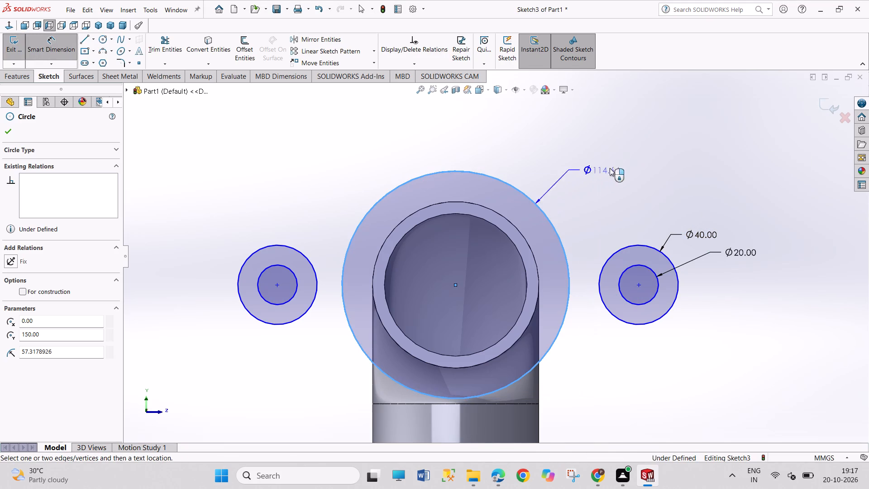
pyautogui.click(638, 151)
pyautogui.write('84')
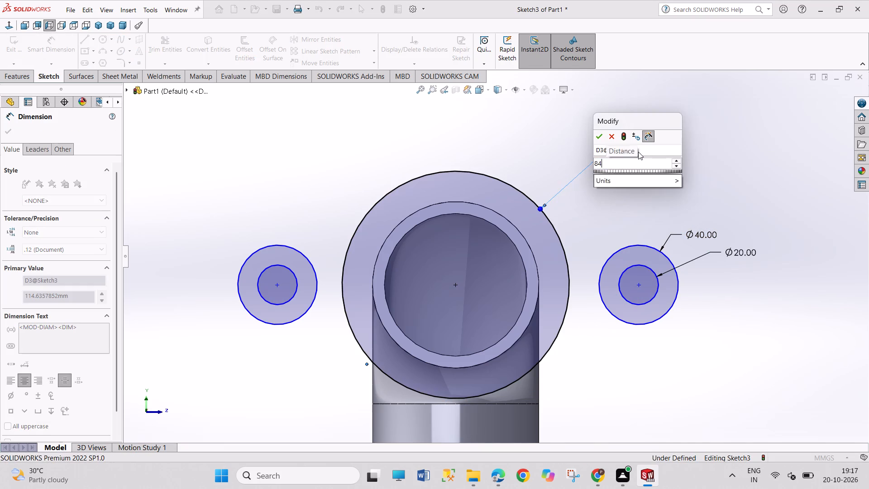
pyautogui.press('Return')
pyautogui.rightClick(656, 177)
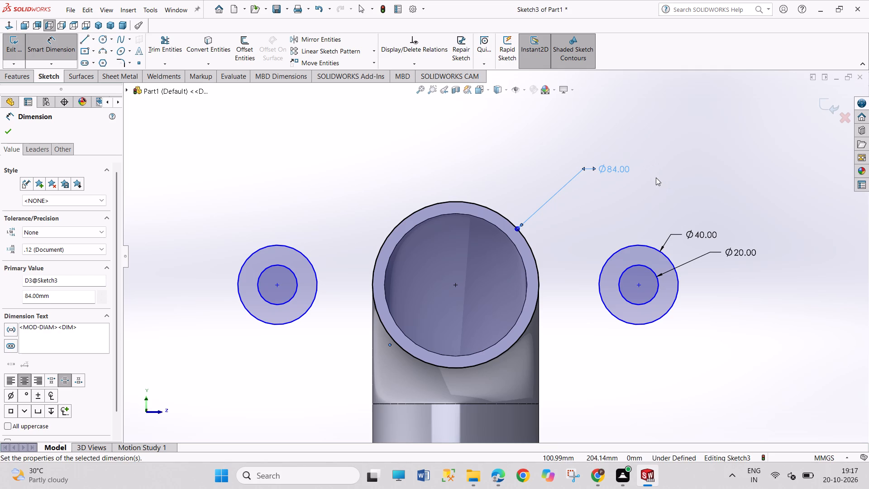
pyautogui.click(664, 204)
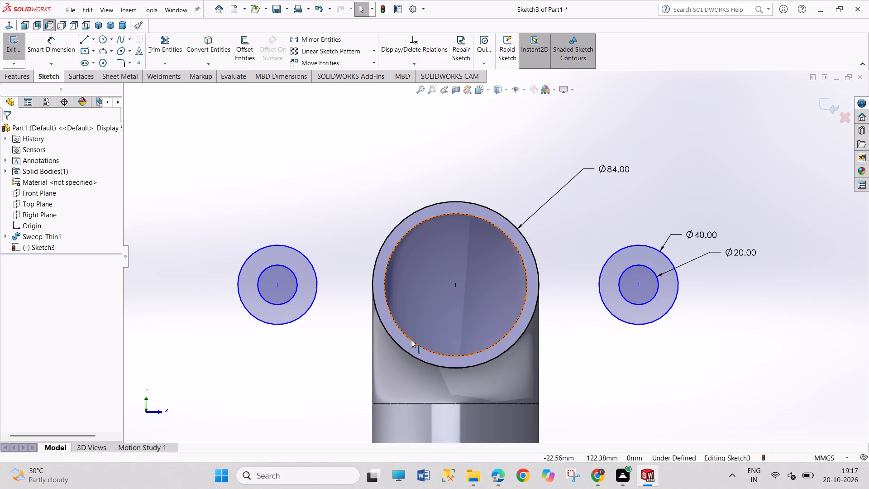
# Convert the pipe's inner circular edge into a sketch entity.
pyautogui.click(411, 340)
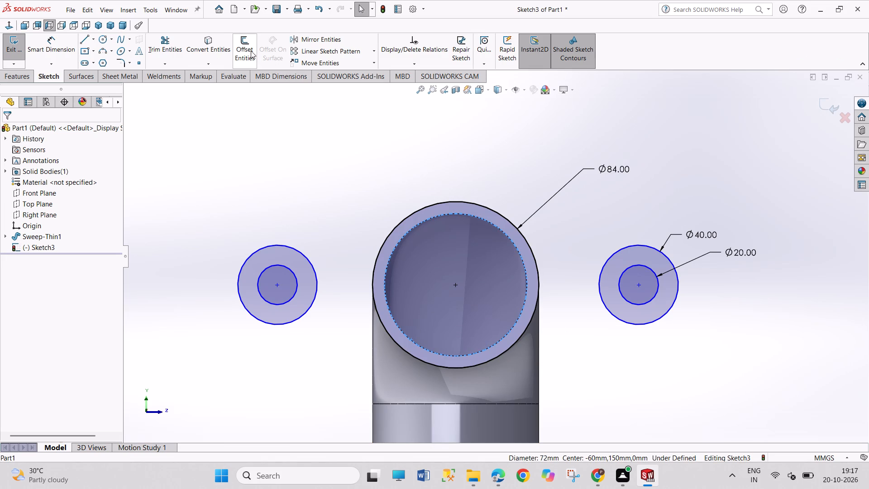
pyautogui.click(204, 49)
pyautogui.moveTo(315, 153); pyautogui.dragTo(336, 206)
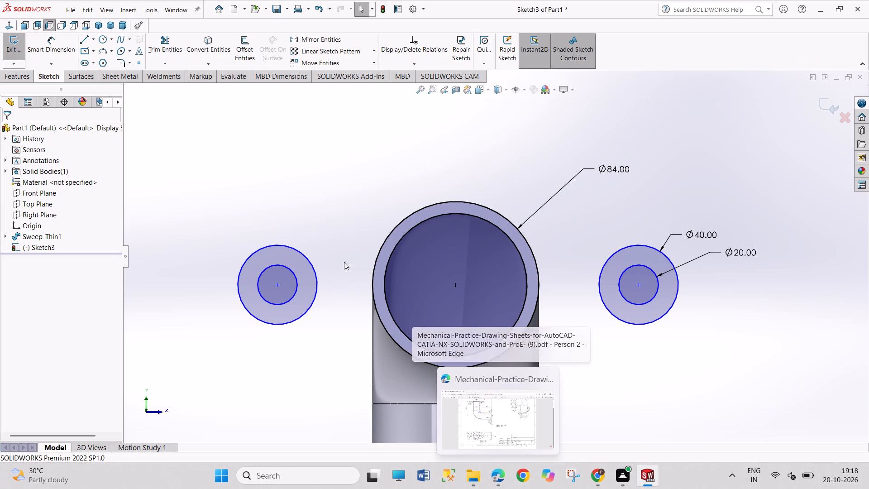
# Dimension the distance between the centres of the two side holes to 120 mm.
pyautogui.moveTo(336, 283); pyautogui.dragTo(343, 214, button='right')
pyautogui.click(276, 284)
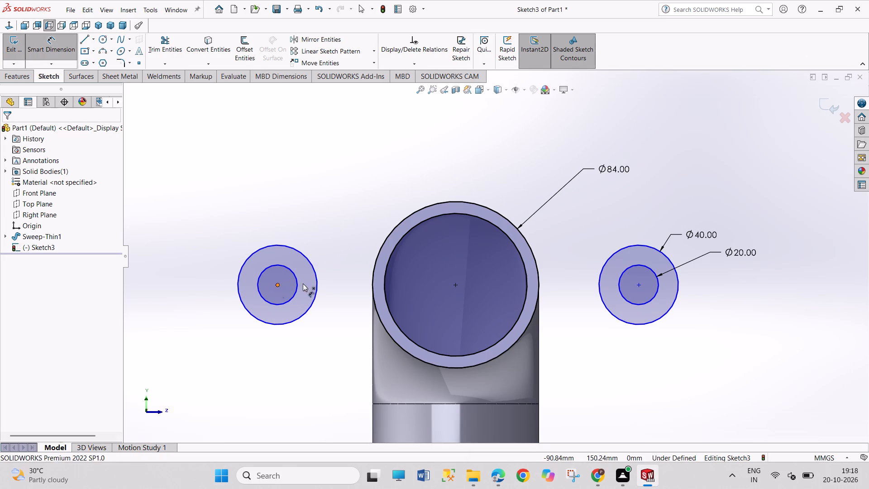
pyautogui.click(641, 284)
pyautogui.click(479, 174)
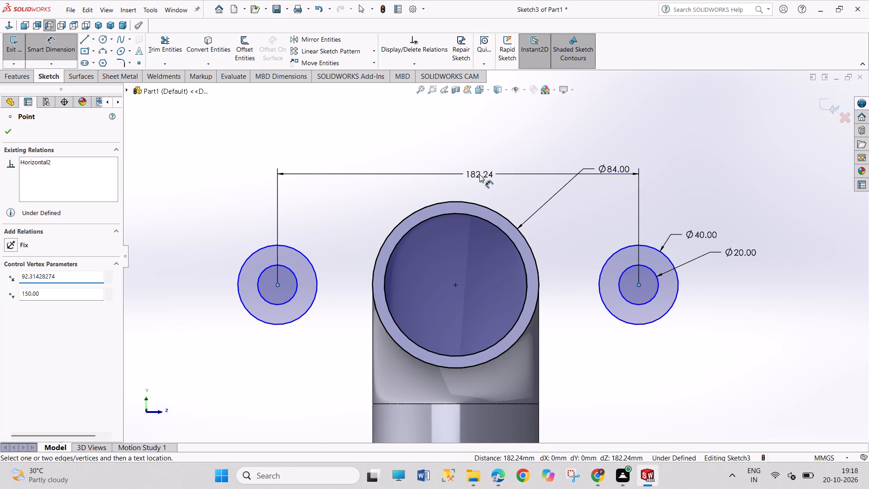
pyautogui.write('120')
pyautogui.press('Return')
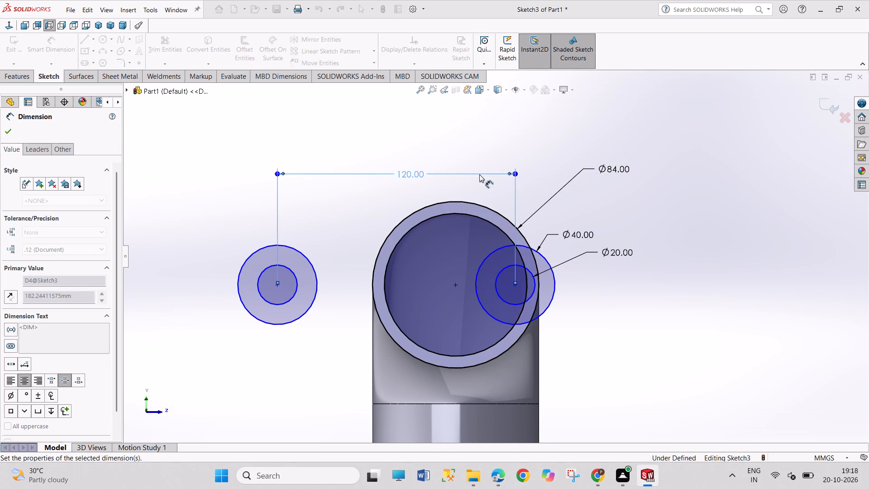
pyautogui.rightClick(712, 336)
pyautogui.click(728, 372)
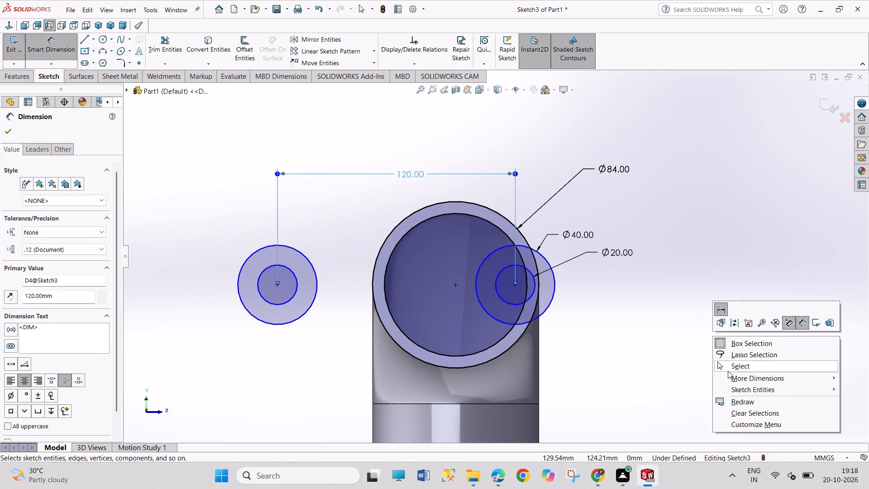
pyautogui.click(727, 368)
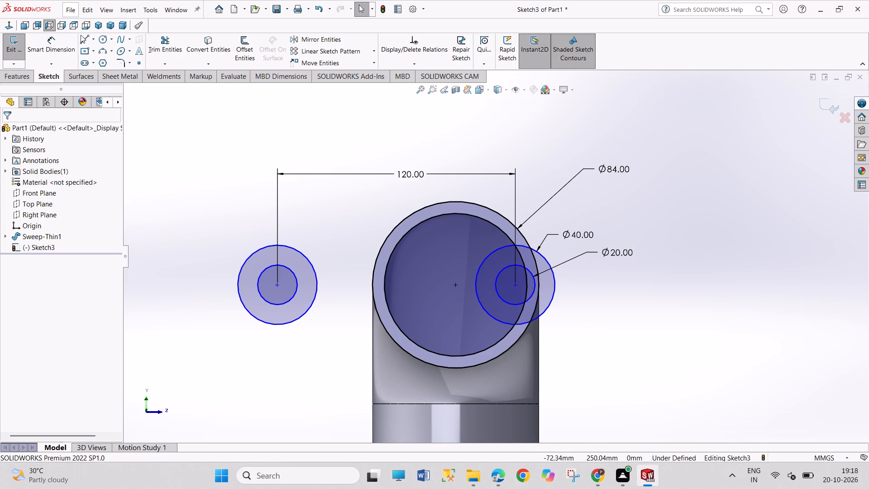
# Draw a vertical centerline about 78 mm long upward from the centre of the large circle.
pyautogui.click(94, 36)
pyautogui.click(99, 60)
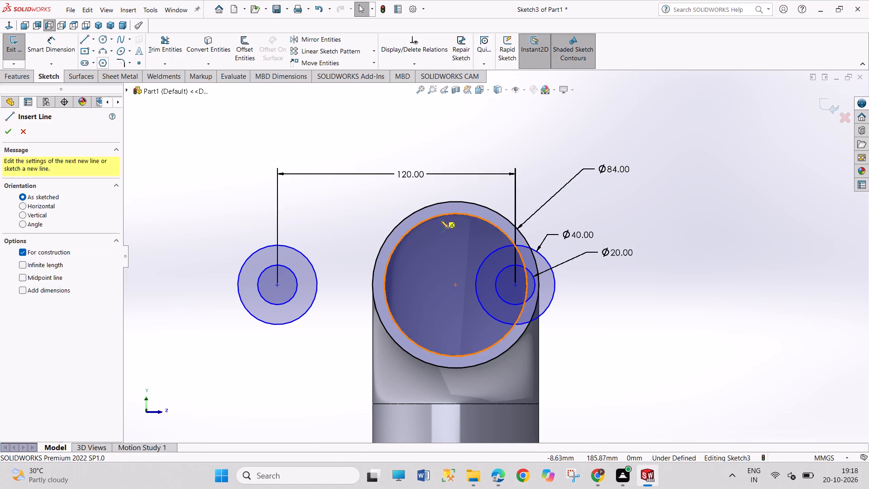
pyautogui.click(457, 287)
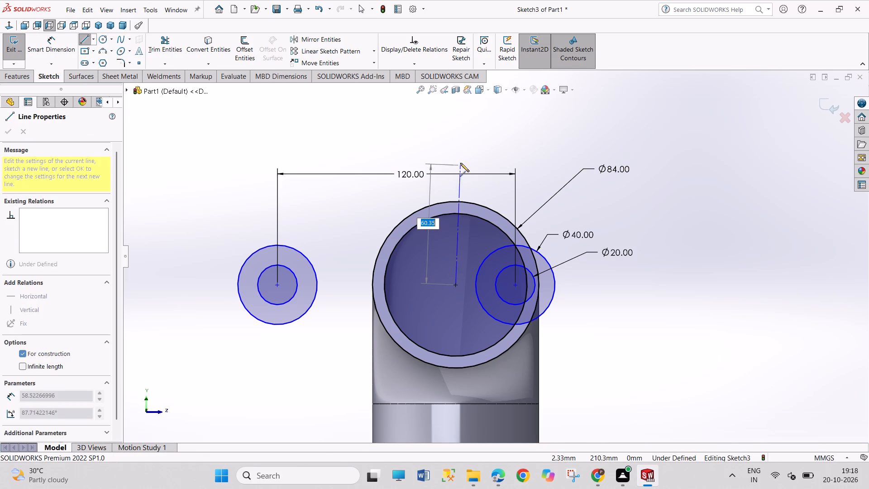
pyautogui.click(456, 130)
pyautogui.rightClick(469, 131)
pyautogui.click(483, 137)
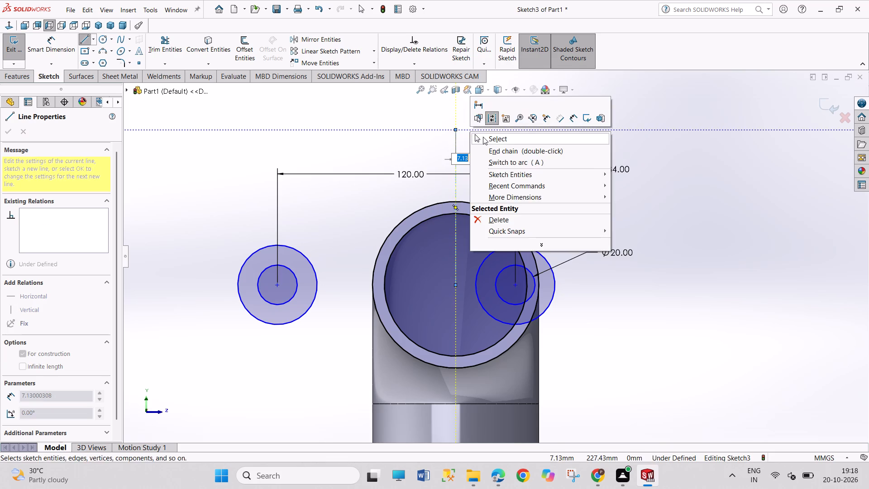
# Add a Symmetric relation between the two side hole centres about the vertical centerline.
pyautogui.click(277, 285)
pyautogui.keyDown('ctrl'); pyautogui.click(517, 286); pyautogui.keyUp('ctrl')
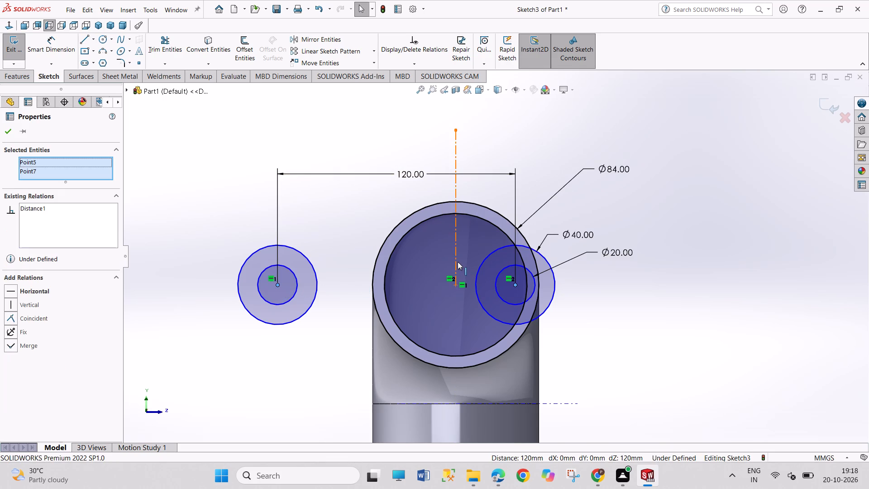
pyautogui.keyDown('ctrl'); pyautogui.click(458, 262); pyautogui.keyUp('ctrl')
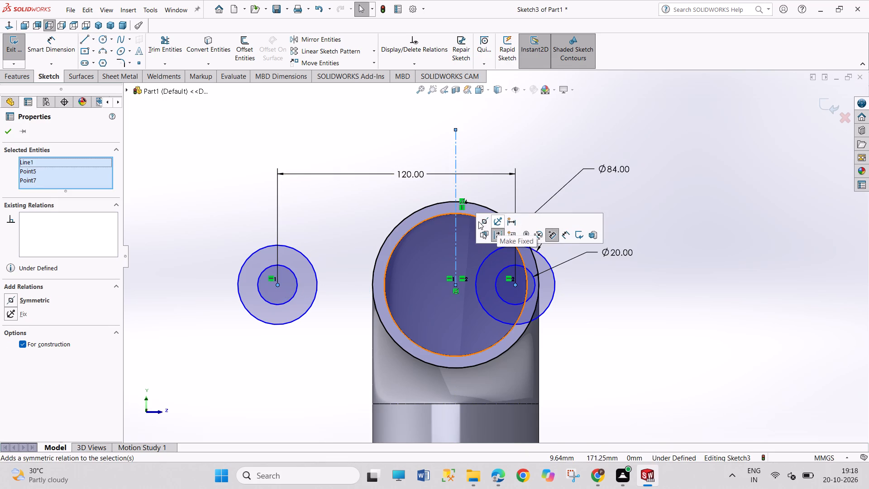
pyautogui.click(479, 221)
pyautogui.moveTo(662, 298); pyautogui.dragTo(687, 342)
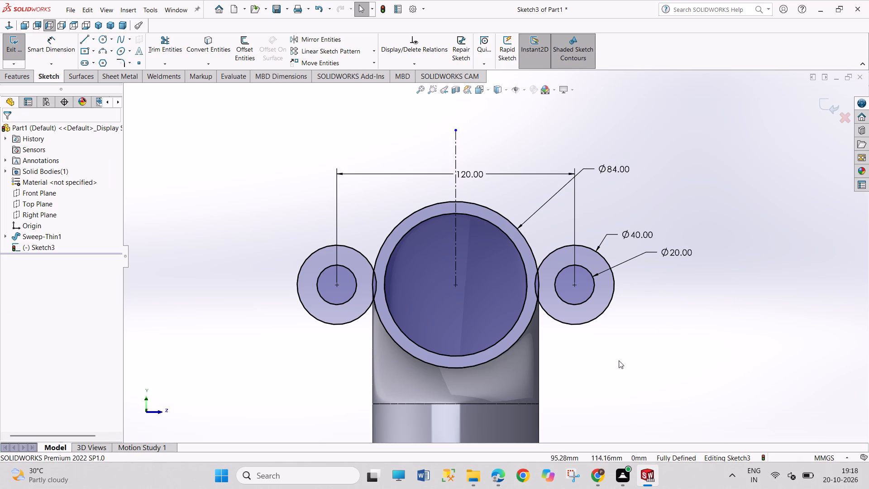
# Draw the two upper tangent lines, each about 56 mm long, joining the 40 mm side circles to the 84 mm circle.
pyautogui.click(81, 43)
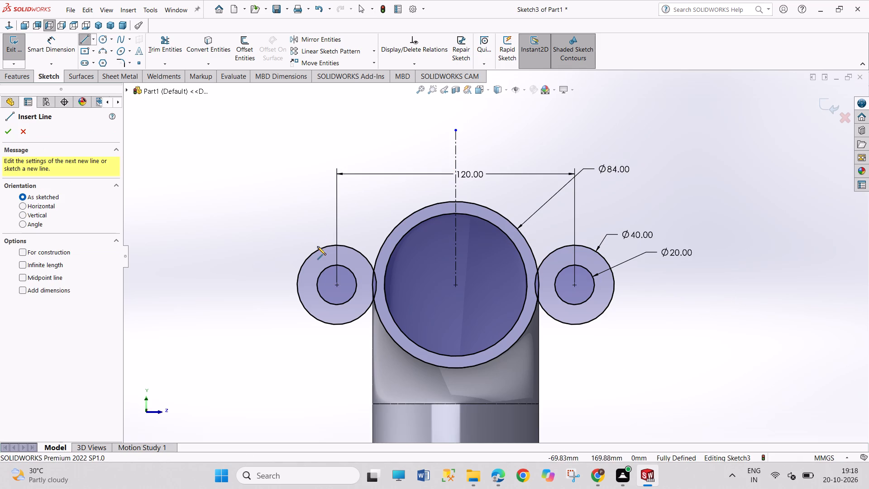
pyautogui.click(315, 253)
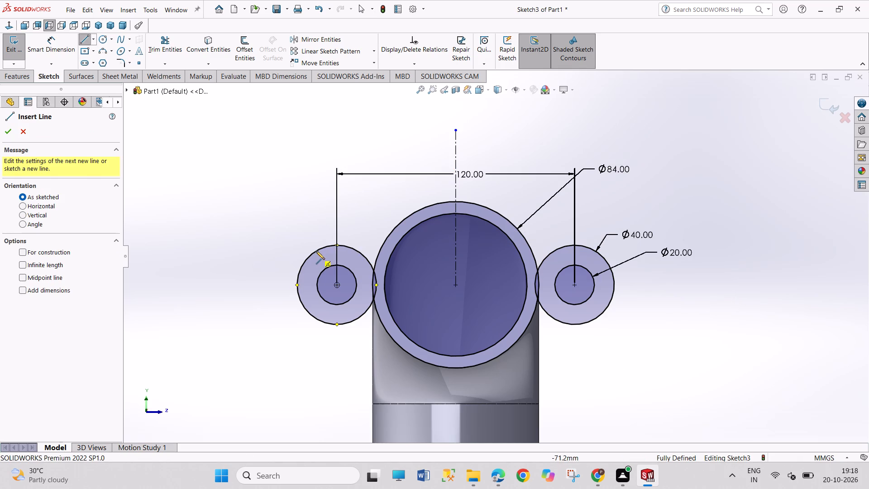
pyautogui.click(420, 211)
pyautogui.rightClick(414, 139)
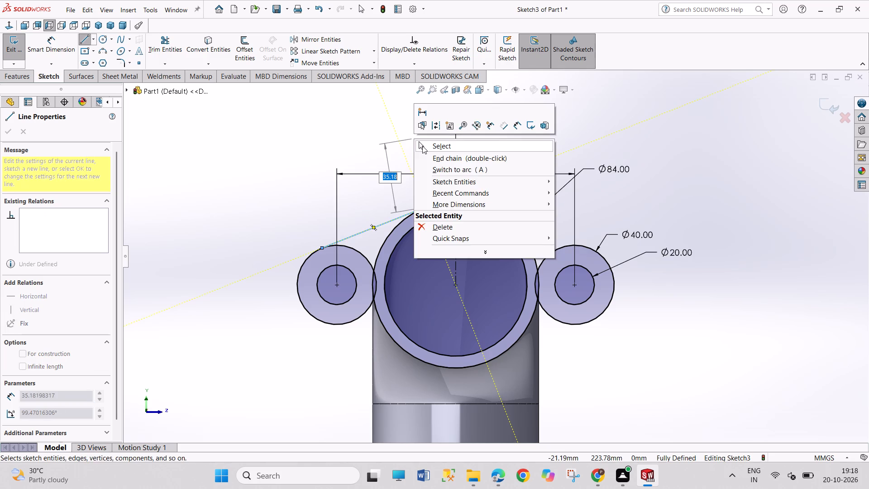
pyautogui.click(422, 146)
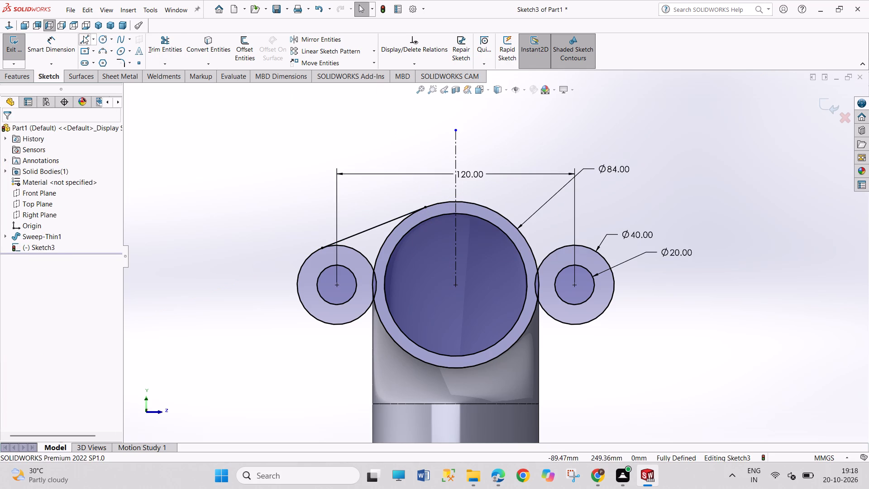
pyautogui.click(83, 36)
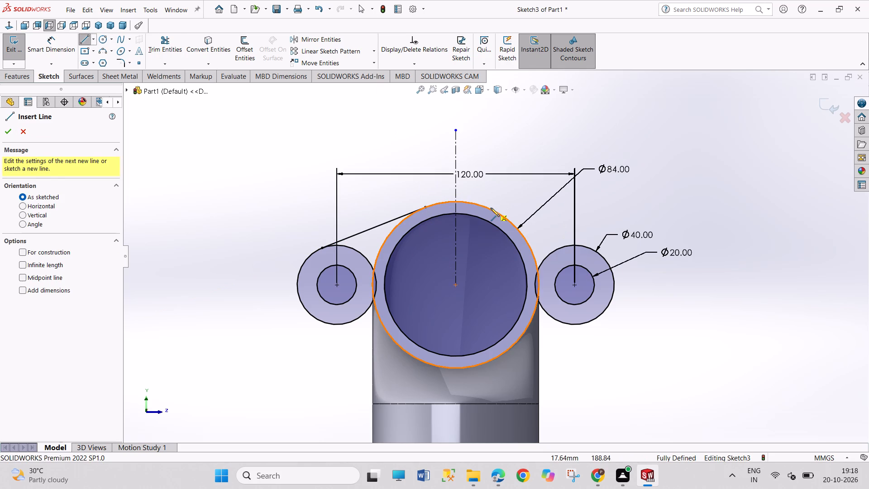
pyautogui.click(491, 208)
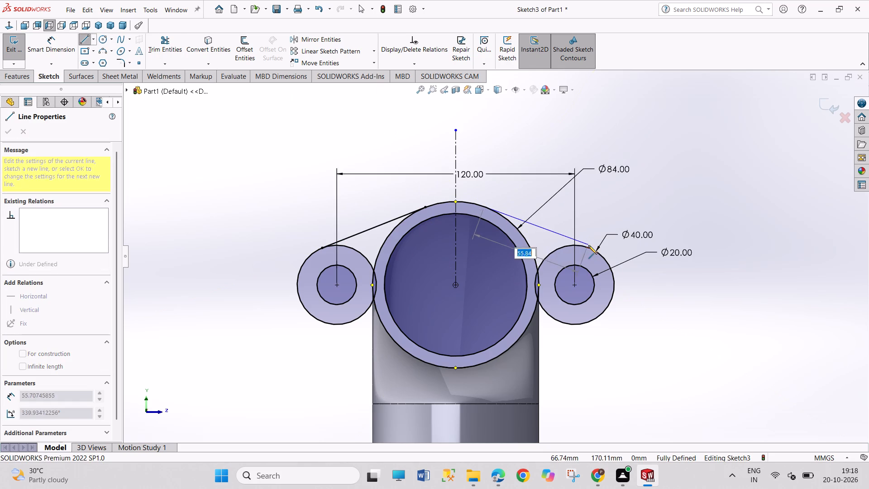
pyautogui.click(589, 246)
pyautogui.rightClick(630, 208)
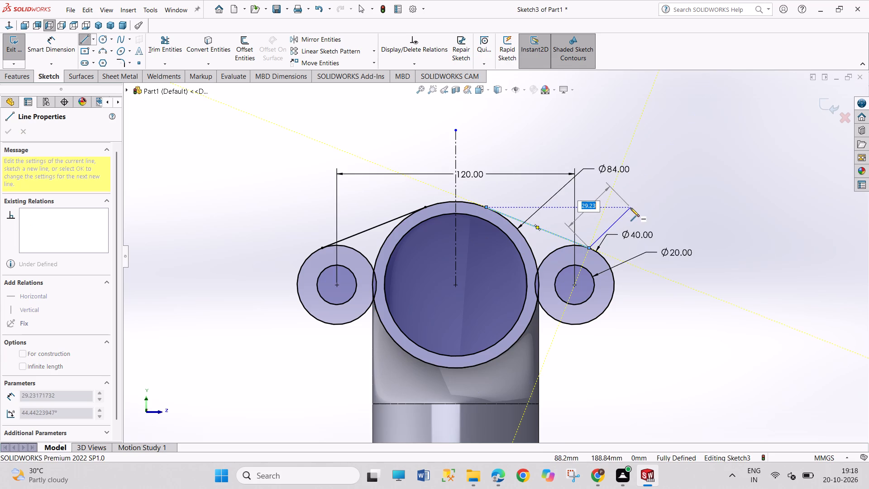
pyautogui.click(643, 215)
# Draw the two lower tangent lines, each about 56 mm long, joining the 40 mm side circles to the 84 mm circle.
pyautogui.click(81, 43)
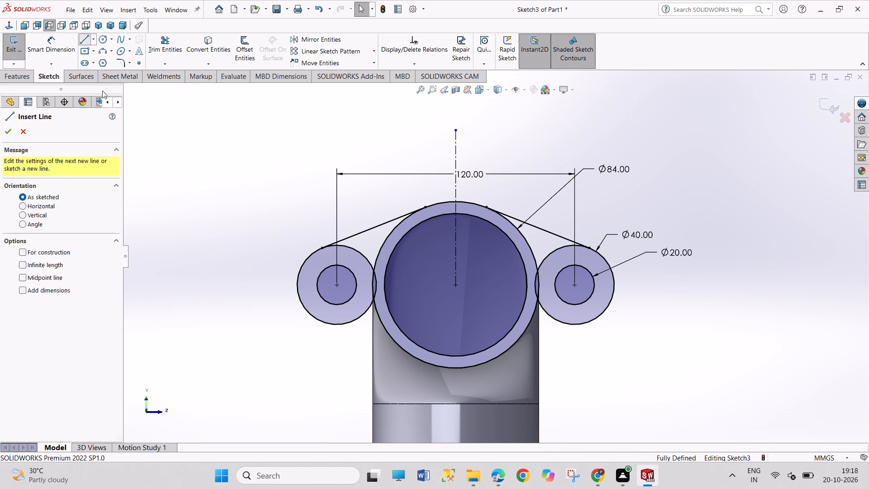
pyautogui.click(319, 321)
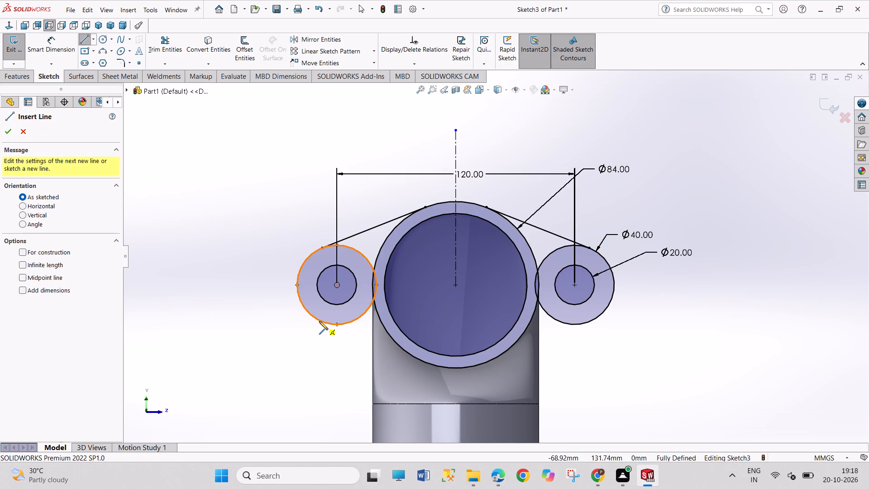
pyautogui.click(411, 356)
pyautogui.rightClick(301, 370)
pyautogui.click(317, 375)
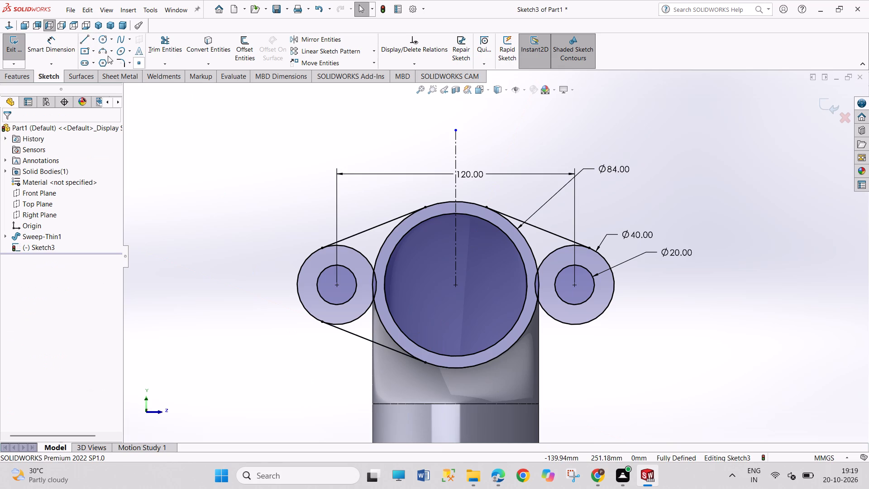
pyautogui.click(84, 38)
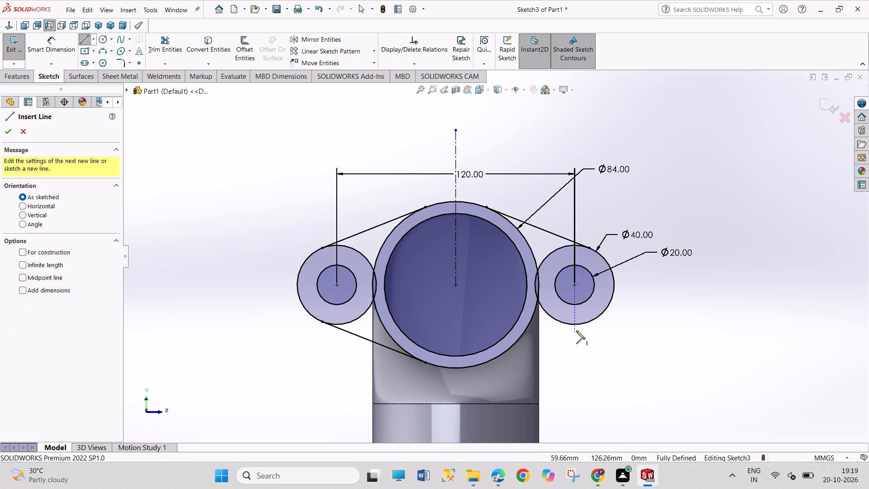
pyautogui.click(585, 324)
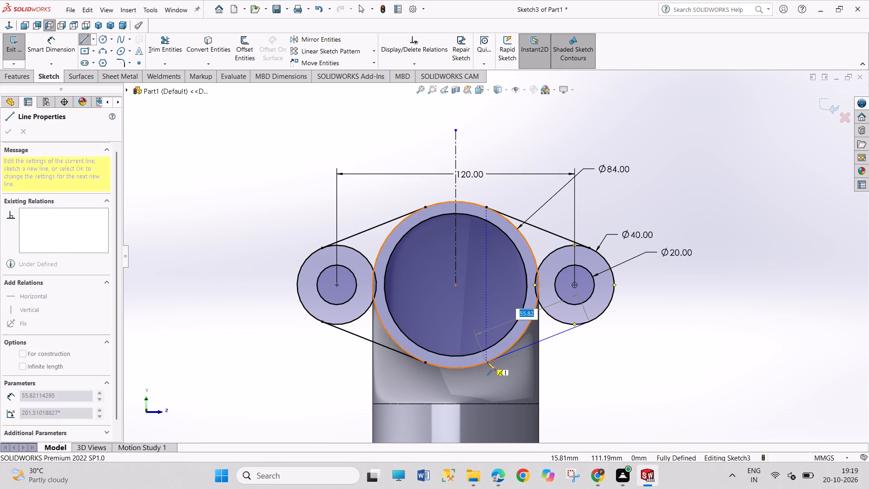
pyautogui.click(486, 362)
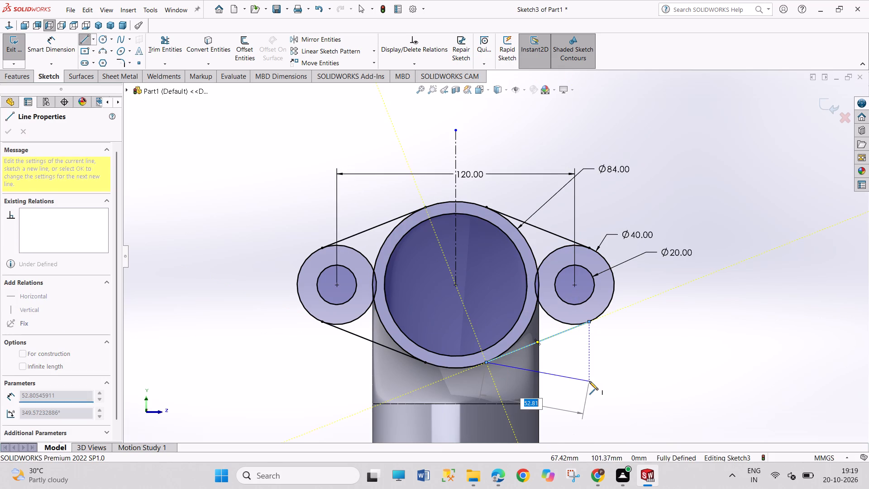
# Finish the line command and check the tangent relations between the 40 mm side circles and the lines joining them.
pyautogui.rightClick(589, 381)
pyautogui.click(619, 376)
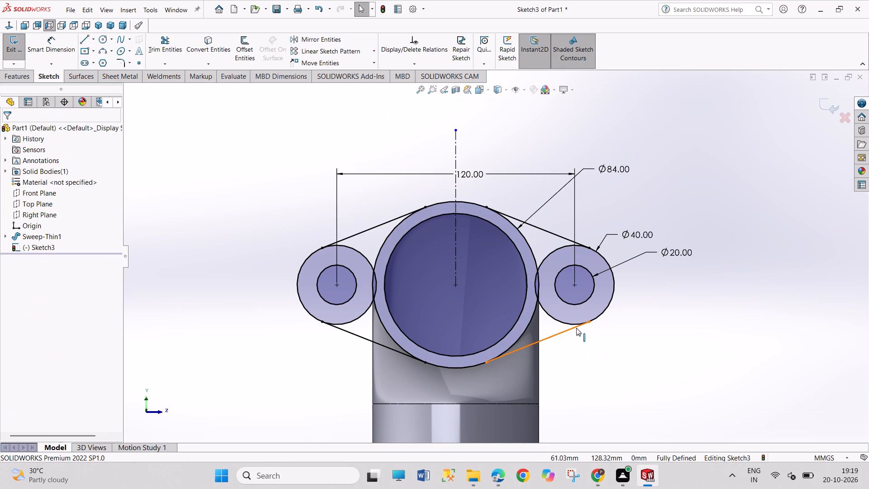
pyautogui.click(576, 328)
pyautogui.keyDown('ctrl'); pyautogui.click(602, 316); pyautogui.keyUp('ctrl')
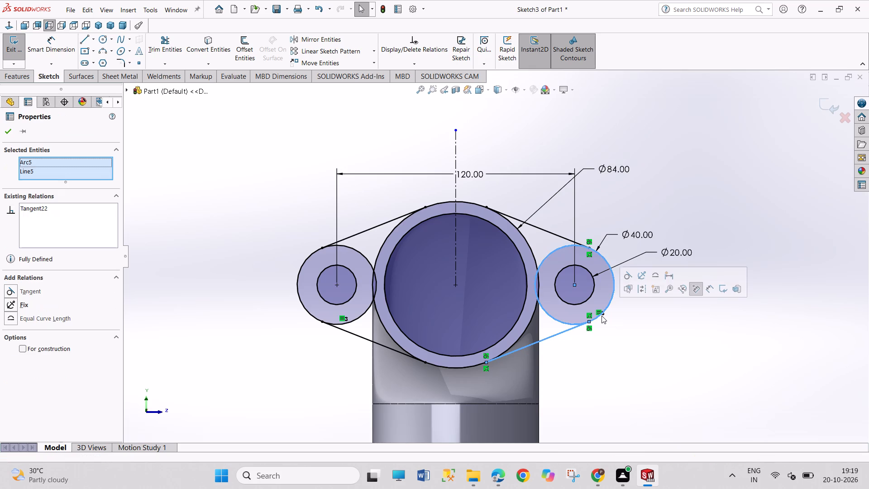
pyautogui.click(621, 360)
pyautogui.click(344, 331)
pyautogui.keyDown('ctrl'); pyautogui.click(345, 321); pyautogui.keyUp('ctrl')
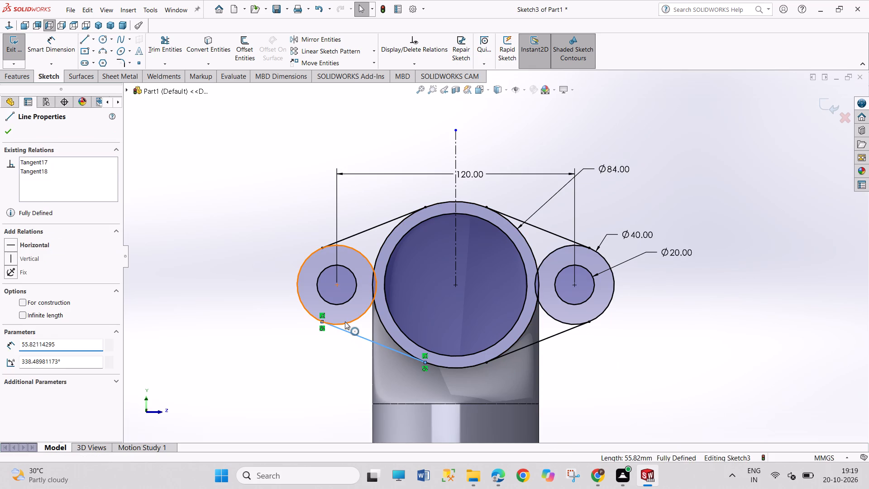
pyautogui.click(294, 340)
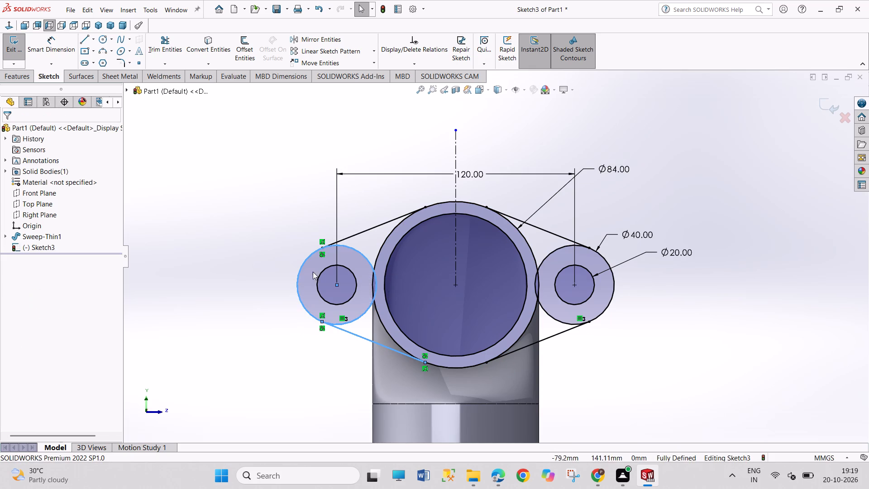
pyautogui.click(346, 237)
pyautogui.keyDown('ctrl'); pyautogui.click(350, 247); pyautogui.keyUp('ctrl')
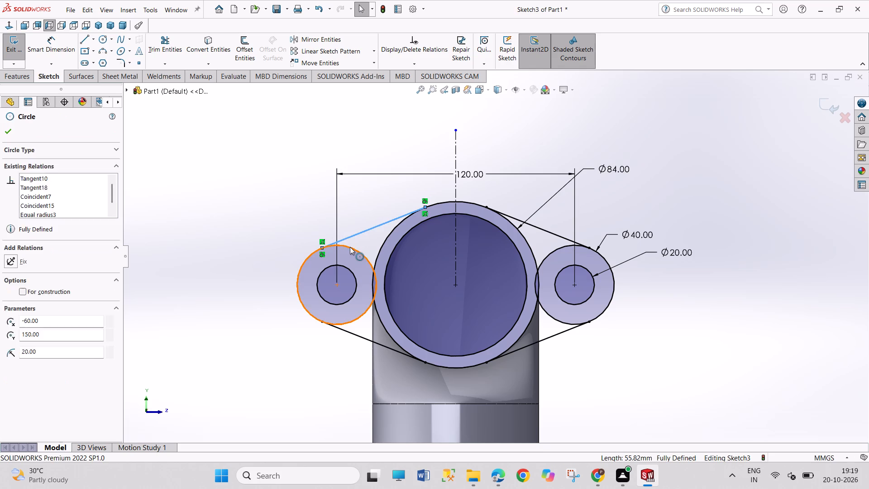
pyautogui.click(250, 268)
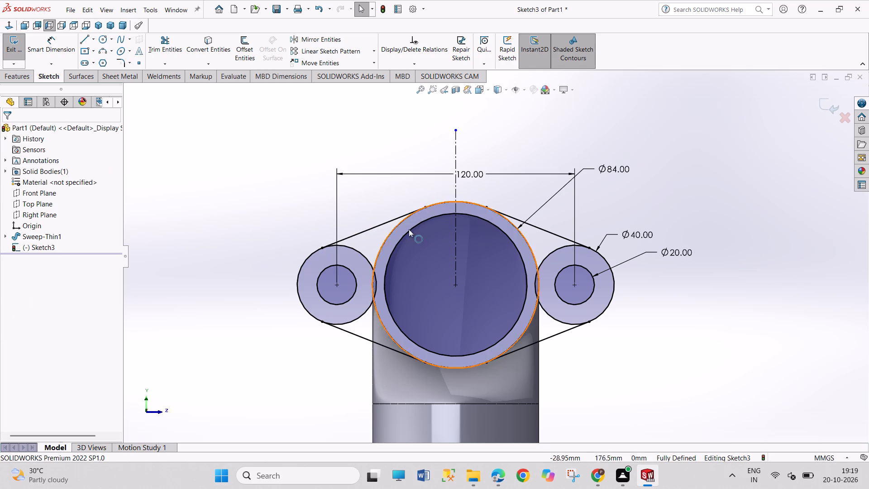
# Trim the inner arcs of both 40 mm side circles so only their outer ends remain between the tangent lines.
pyautogui.click(156, 42)
pyautogui.click(356, 317)
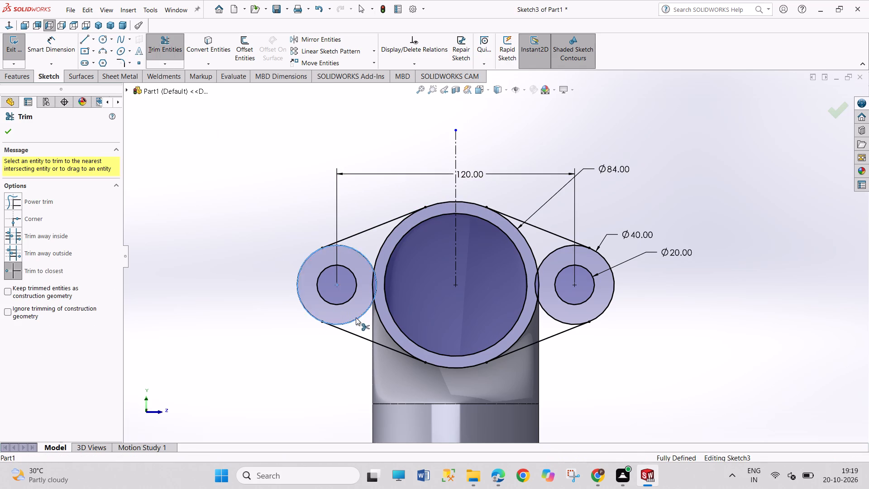
pyautogui.click(378, 290)
pyautogui.click(361, 255)
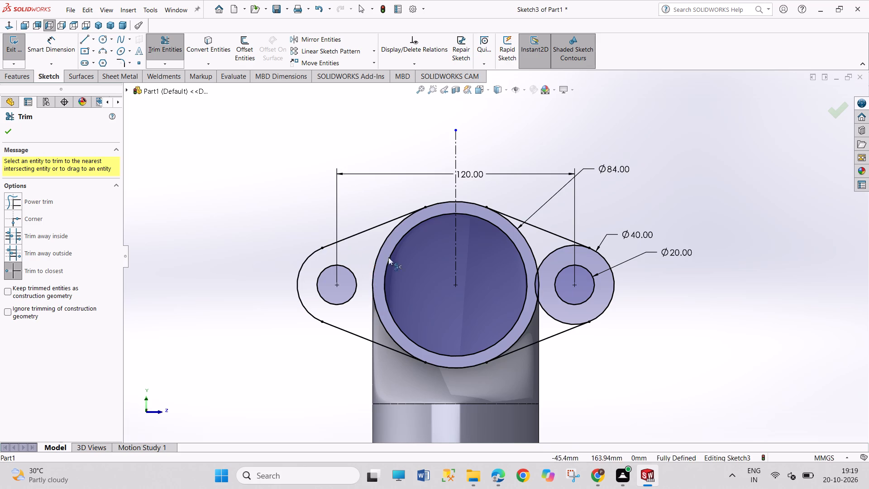
pyautogui.click(559, 249)
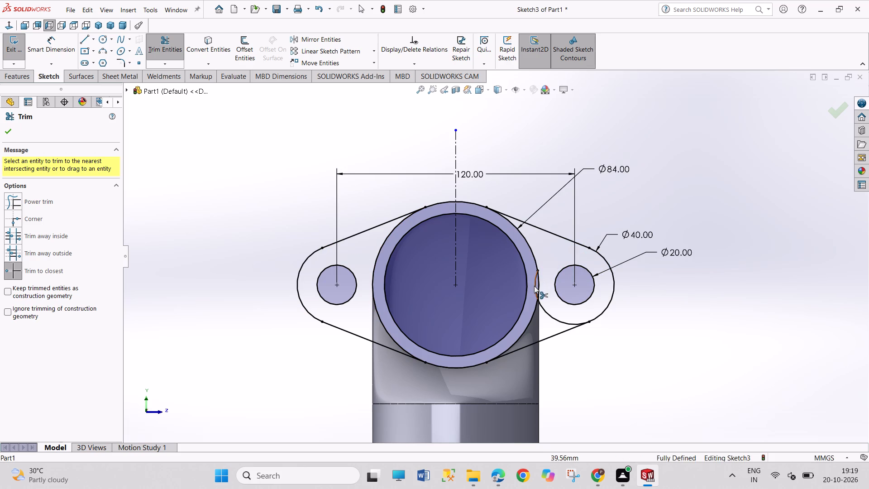
pyautogui.click(534, 286)
pyautogui.click(550, 314)
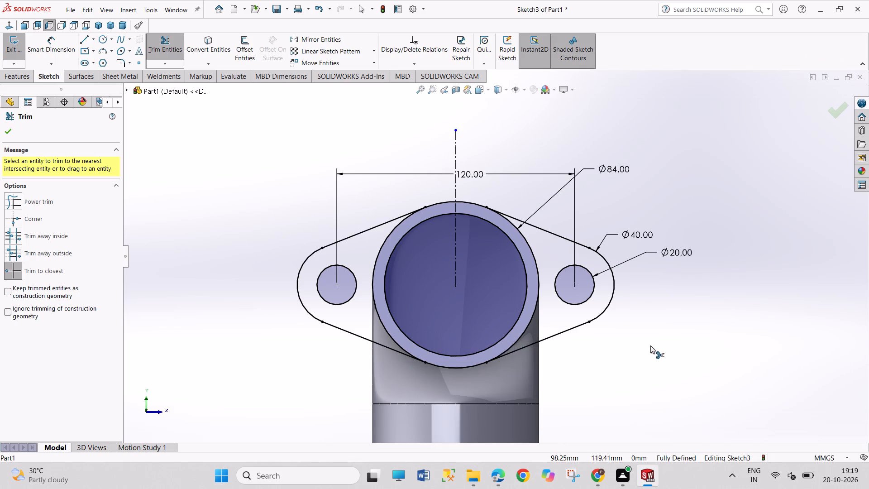
pyautogui.rightClick(650, 345)
pyautogui.click(657, 373)
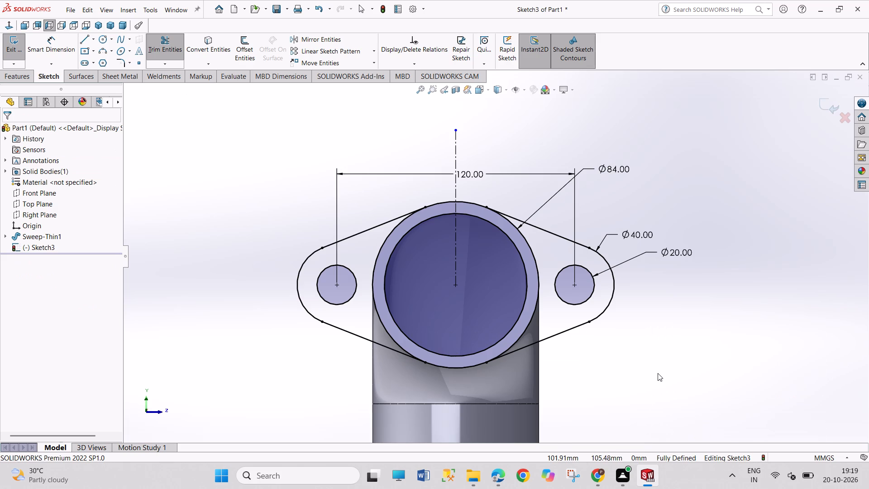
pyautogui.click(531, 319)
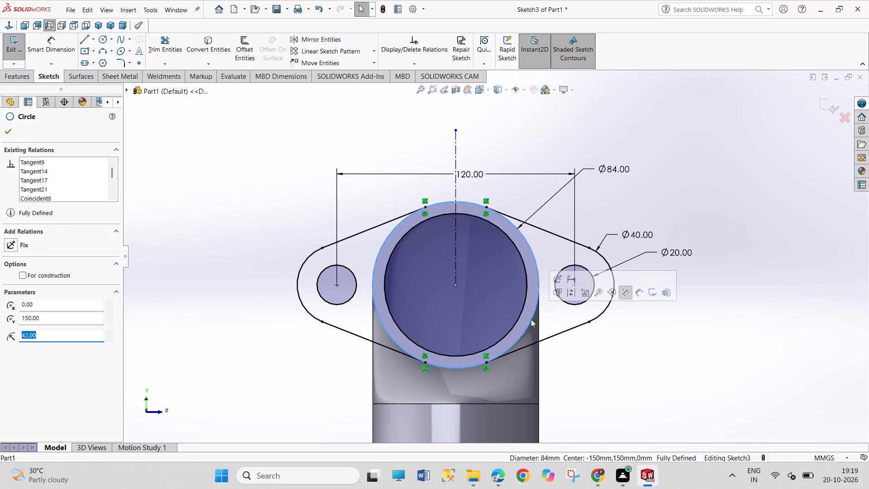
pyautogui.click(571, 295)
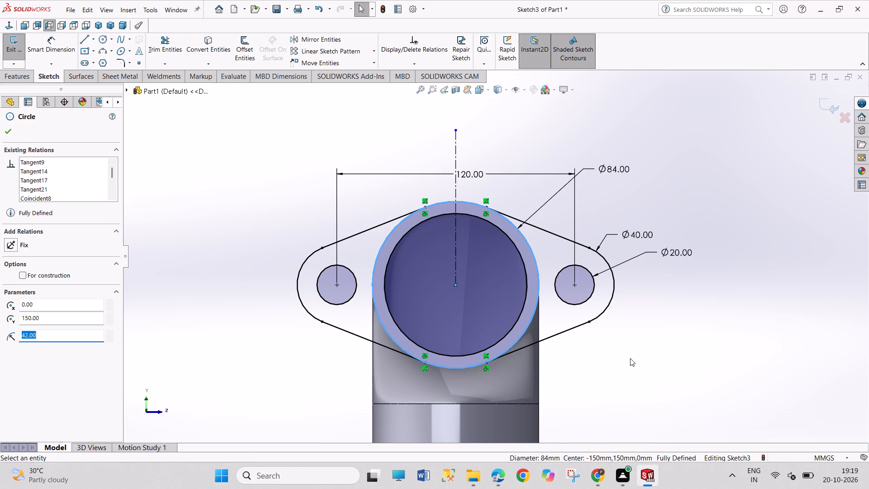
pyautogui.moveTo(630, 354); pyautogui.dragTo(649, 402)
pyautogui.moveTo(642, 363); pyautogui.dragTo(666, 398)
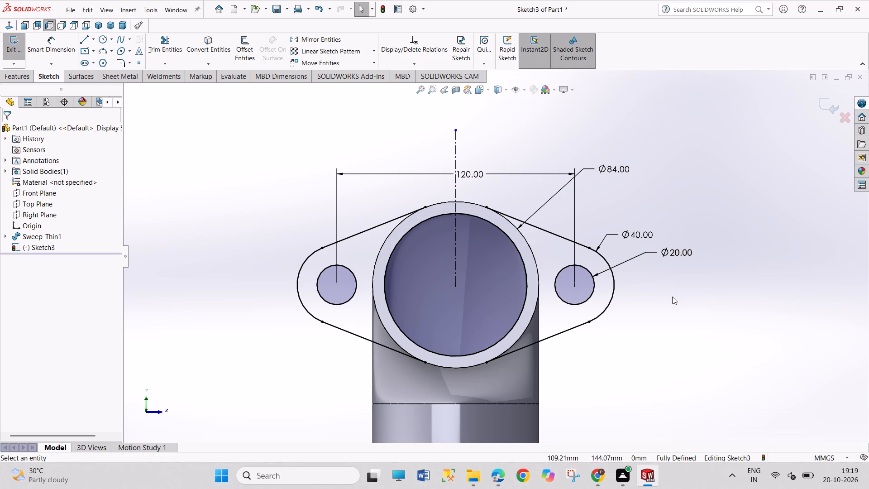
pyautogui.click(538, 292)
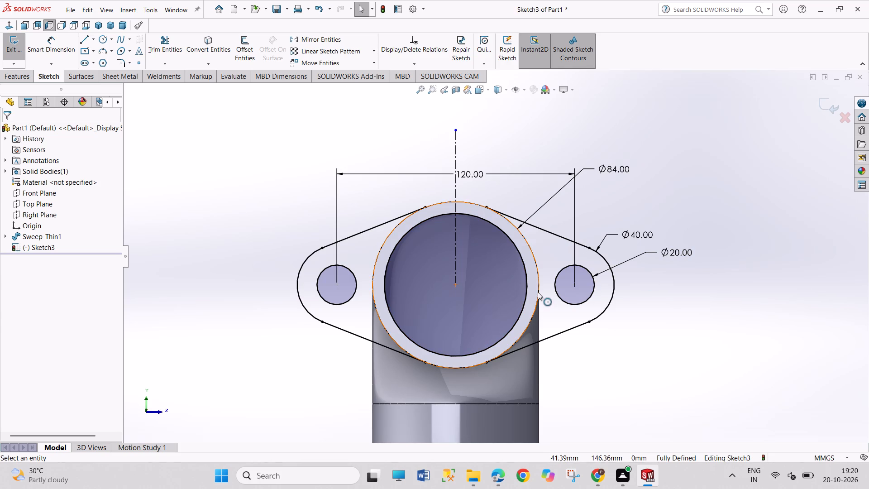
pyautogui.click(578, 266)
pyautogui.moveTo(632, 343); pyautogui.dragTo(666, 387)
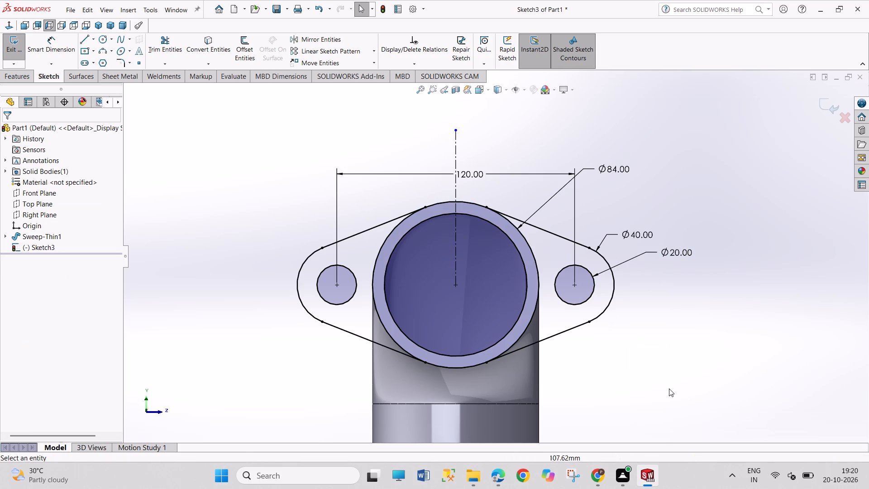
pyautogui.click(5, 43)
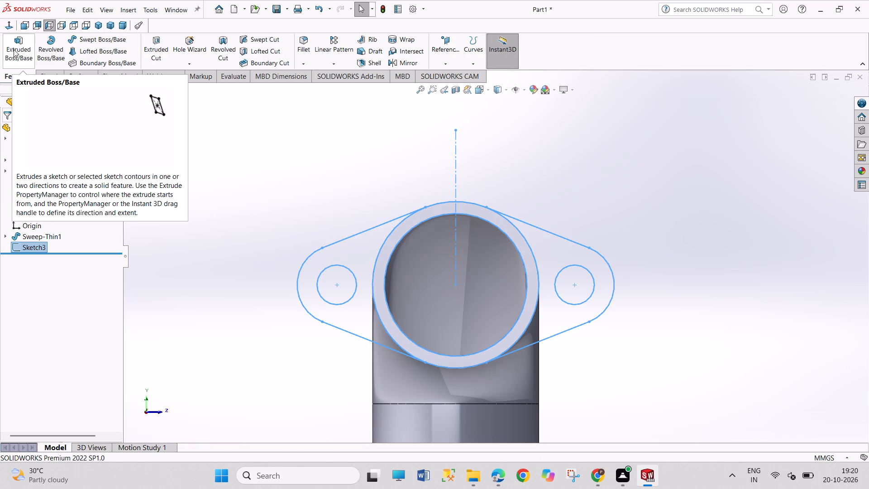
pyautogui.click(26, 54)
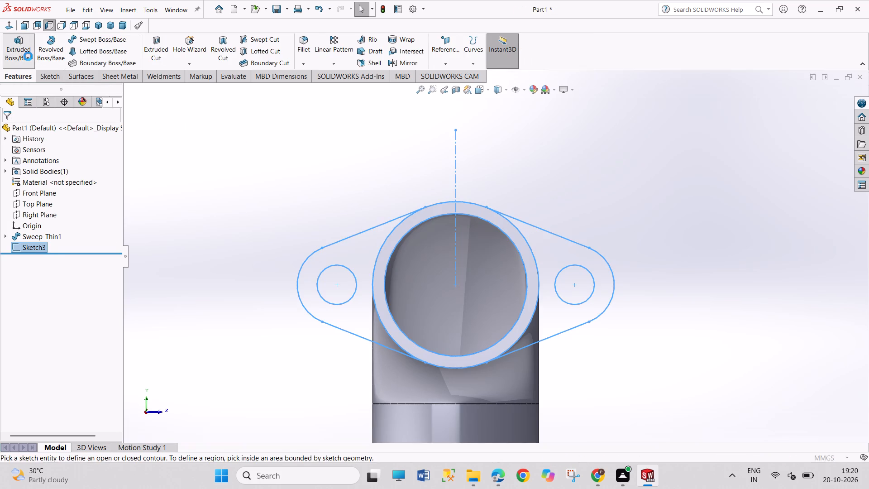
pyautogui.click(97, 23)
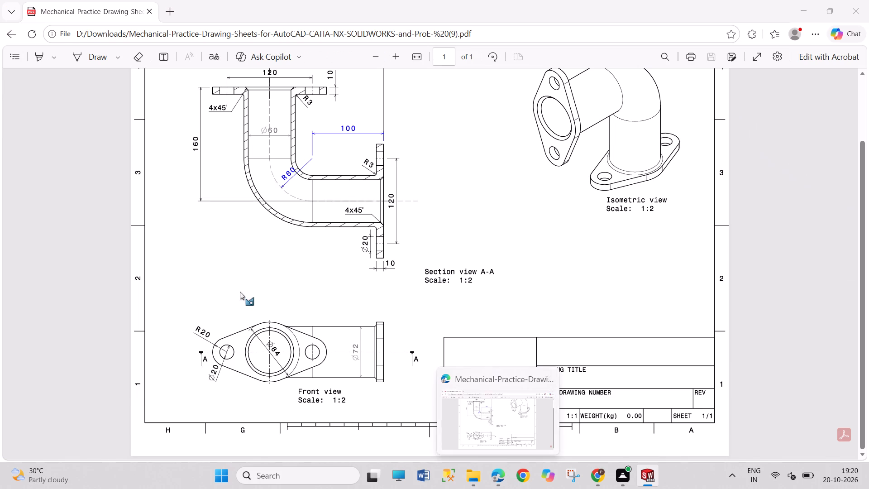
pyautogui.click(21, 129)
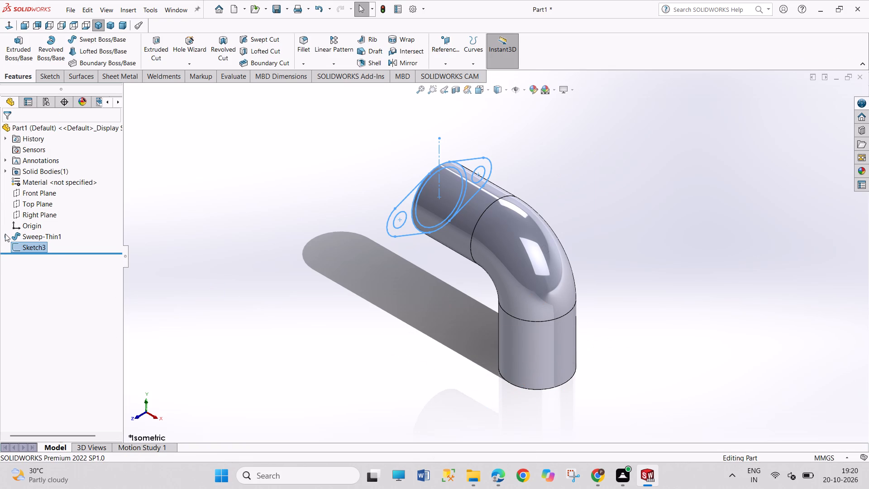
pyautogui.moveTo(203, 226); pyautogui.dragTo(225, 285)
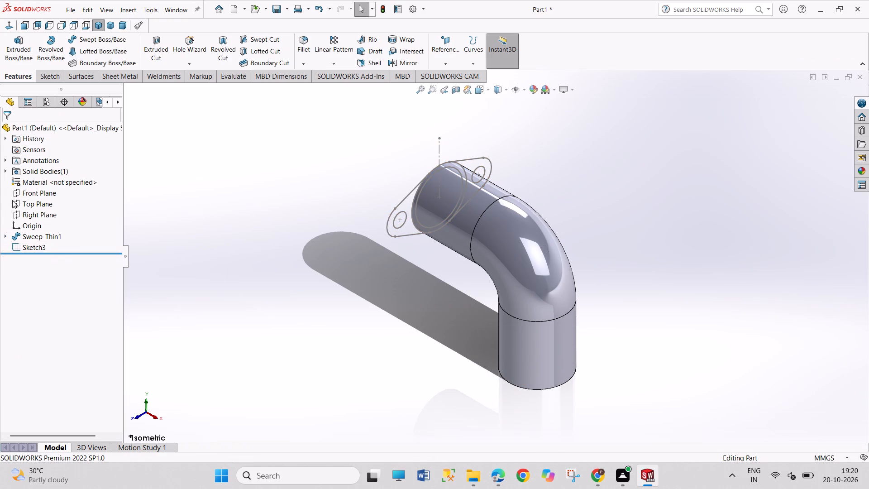
# Edit the elbow's sweep path sketch, setting both its vertical and horizontal overall lengths to 160 mm.
pyautogui.click(6, 234)
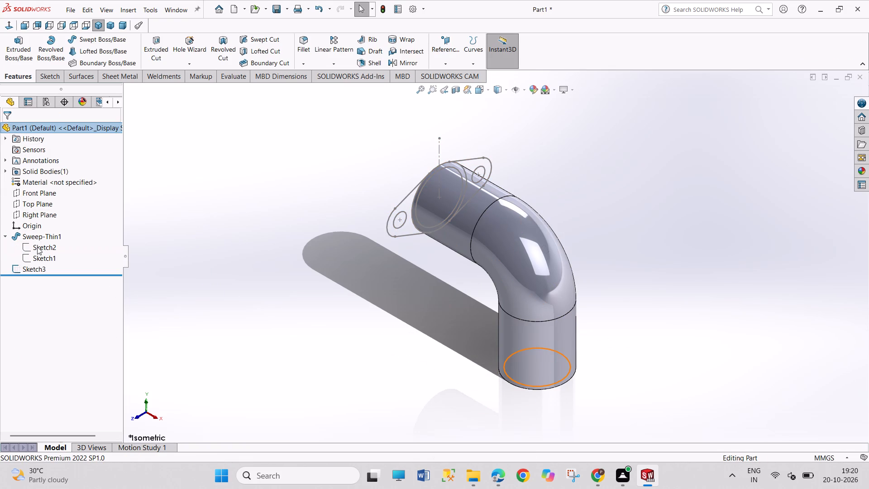
pyautogui.click(39, 259)
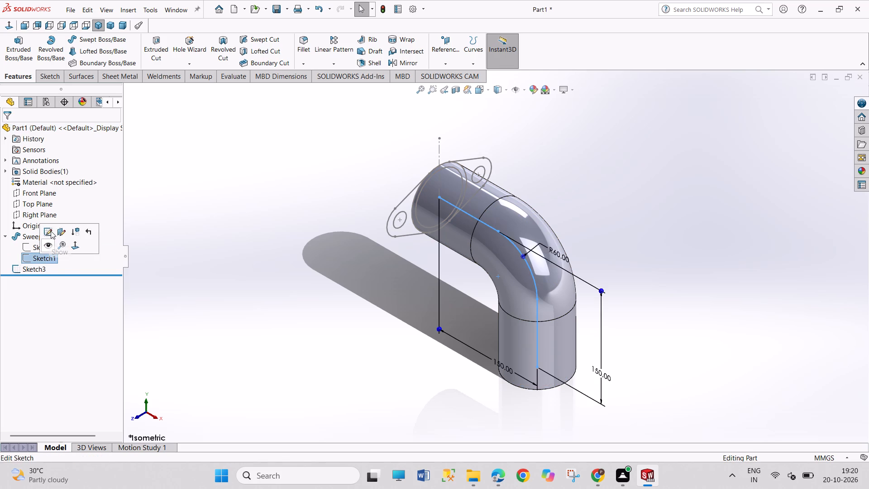
pyautogui.click(51, 230)
pyautogui.scroll(3, 425, 303)
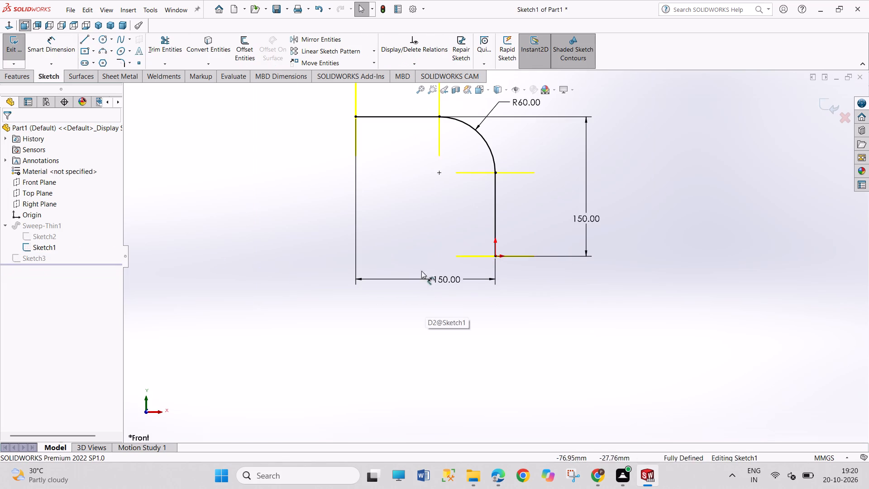
pyautogui.scroll(2, 418, 257)
pyautogui.doubleClick(555, 230)
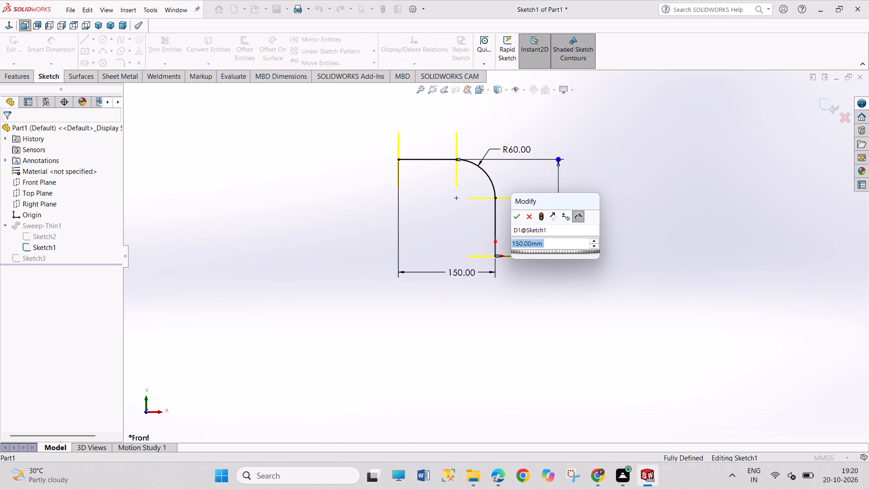
pyautogui.write('160')
pyautogui.press('Return')
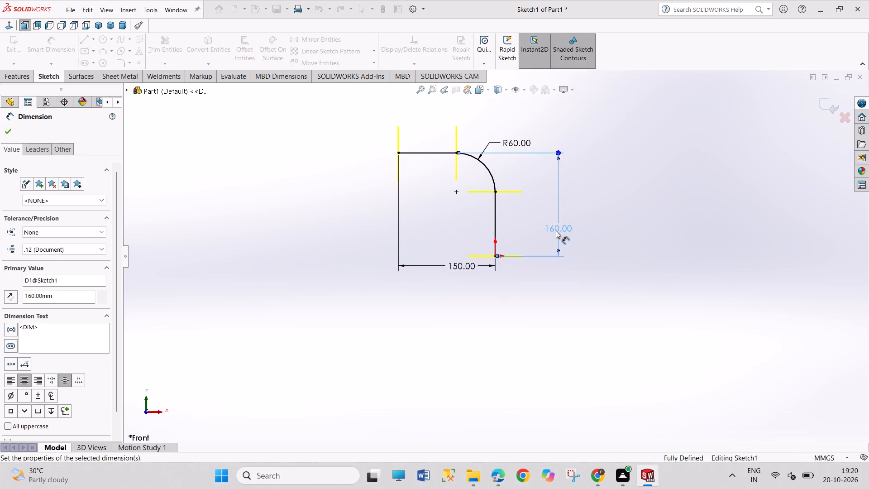
pyautogui.doubleClick(465, 268)
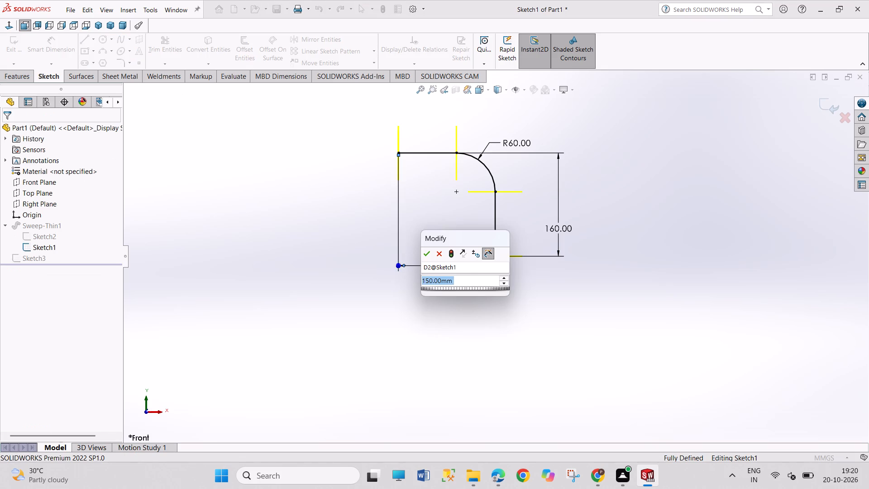
pyautogui.write('160')
pyautogui.press('Return')
pyautogui.moveTo(452, 321); pyautogui.dragTo(473, 388)
pyautogui.click(12, 43)
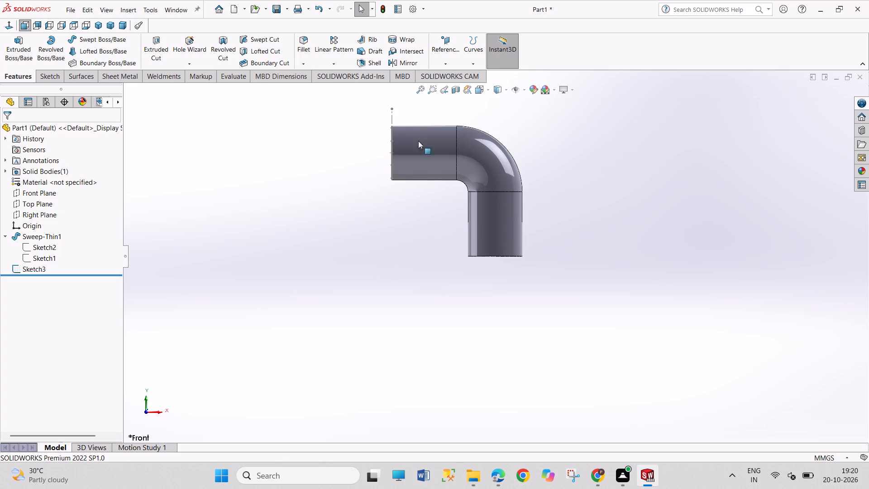
# Edit the flange sketch and trim away the two side arcs of the 84 mm circle facing the bolt holes.
pyautogui.scroll(-5, 414, 114)
pyautogui.click(39, 271)
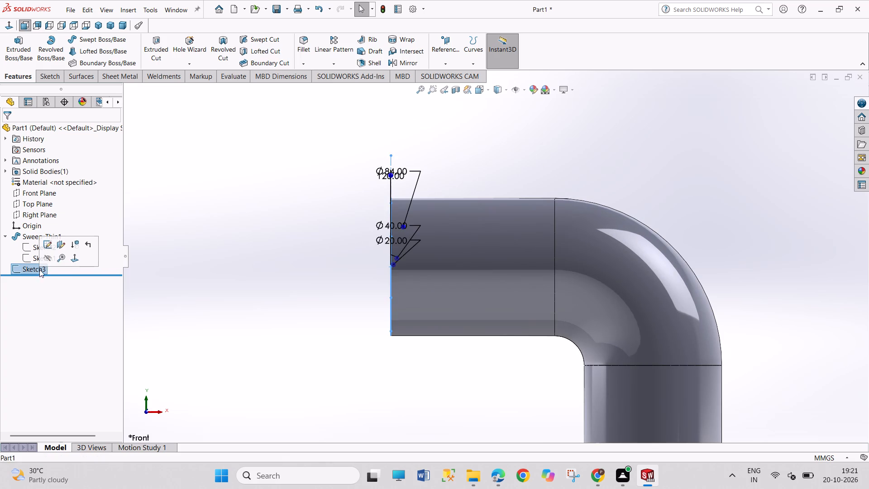
pyautogui.click(46, 243)
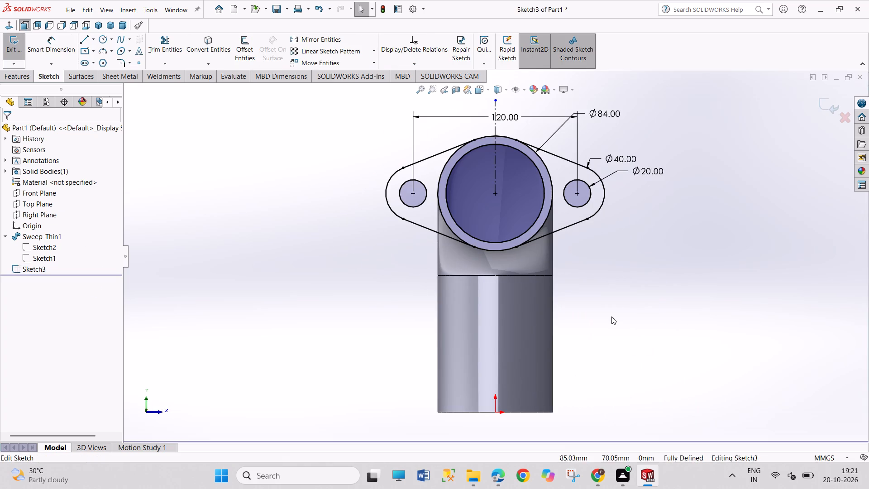
pyautogui.moveTo(612, 316); pyautogui.dragTo(652, 421)
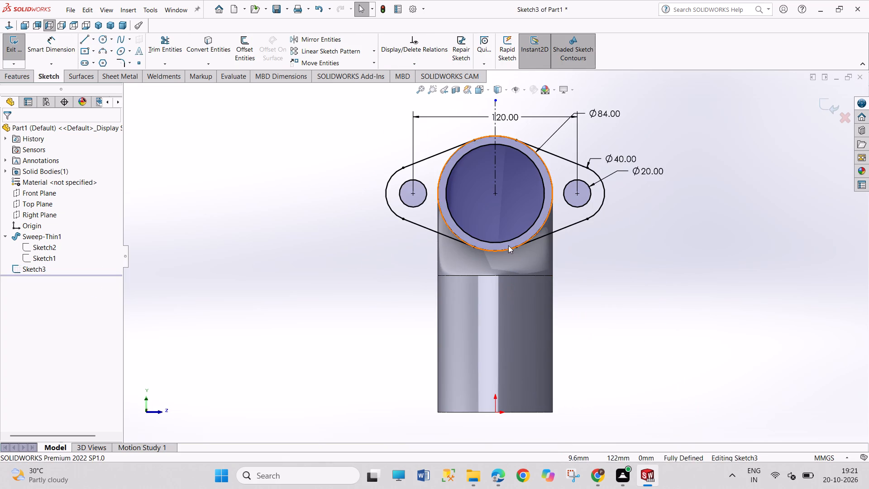
pyautogui.click(163, 41)
pyautogui.click(437, 187)
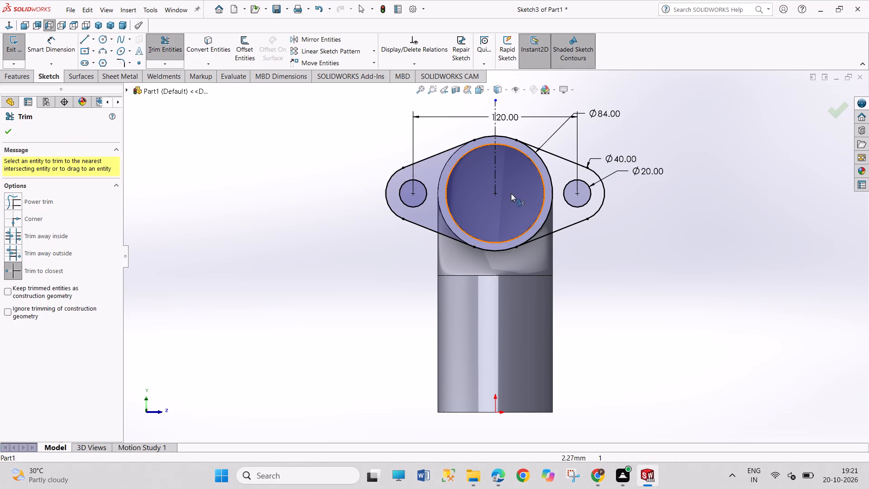
pyautogui.click(554, 191)
pyautogui.rightClick(651, 209)
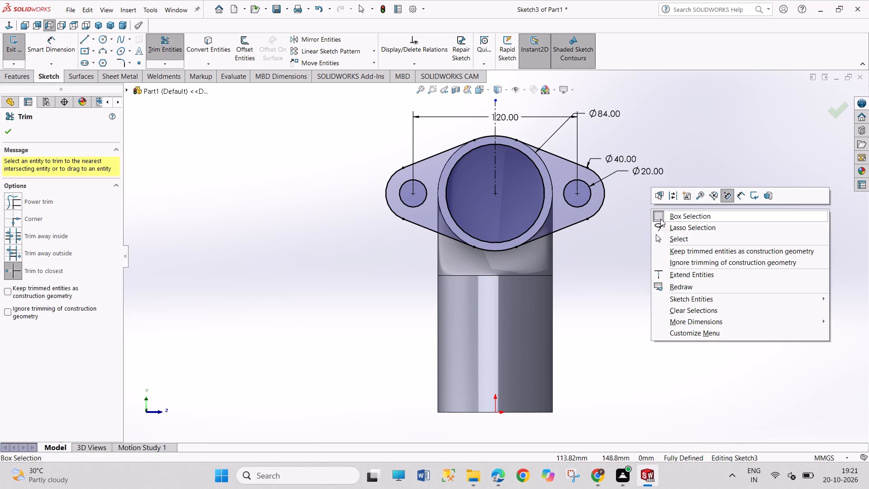
pyautogui.click(669, 236)
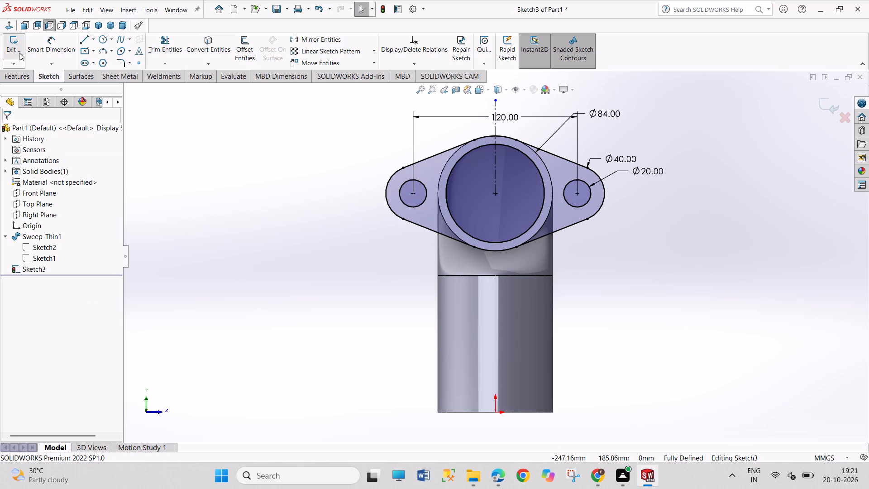
pyautogui.click(17, 48)
# Extrude the flange sketch 10 mm in the reversed direction along the pipe, selecting its outer contour, both bolt-hole regions and the bore region.
pyautogui.click(17, 50)
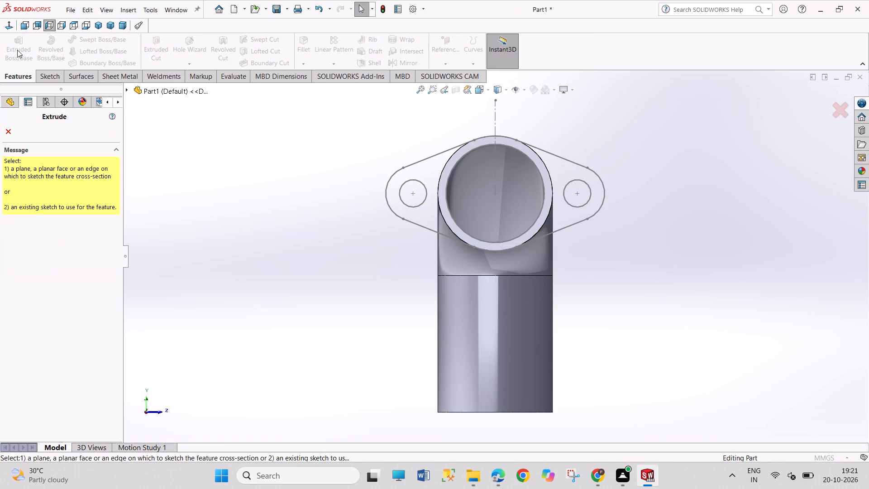
pyautogui.click(406, 220)
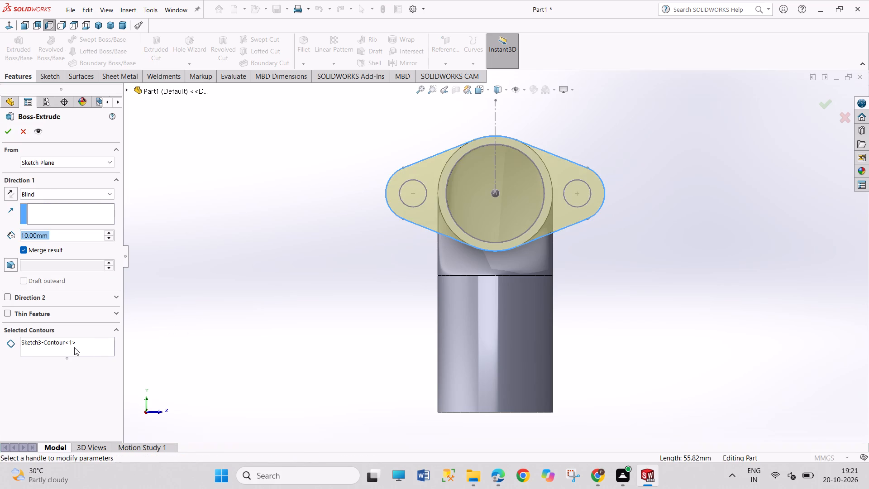
pyautogui.click(74, 347)
pyautogui.click(415, 202)
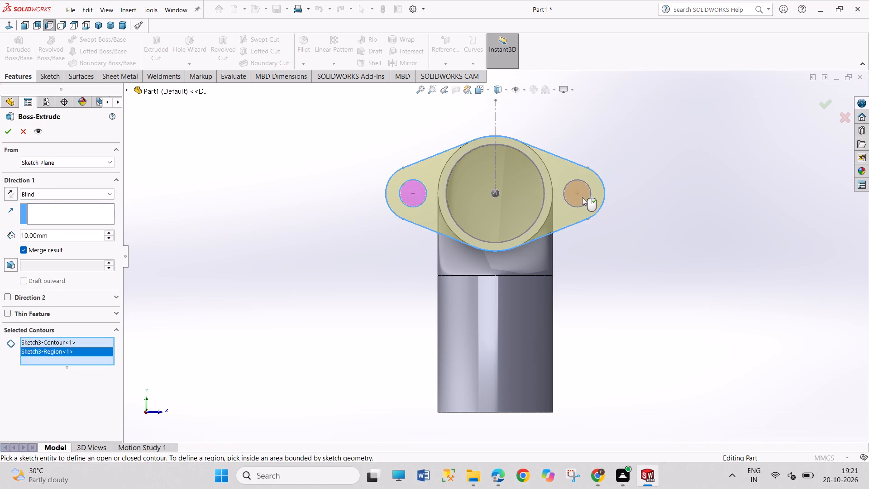
pyautogui.click(582, 197)
pyautogui.click(498, 209)
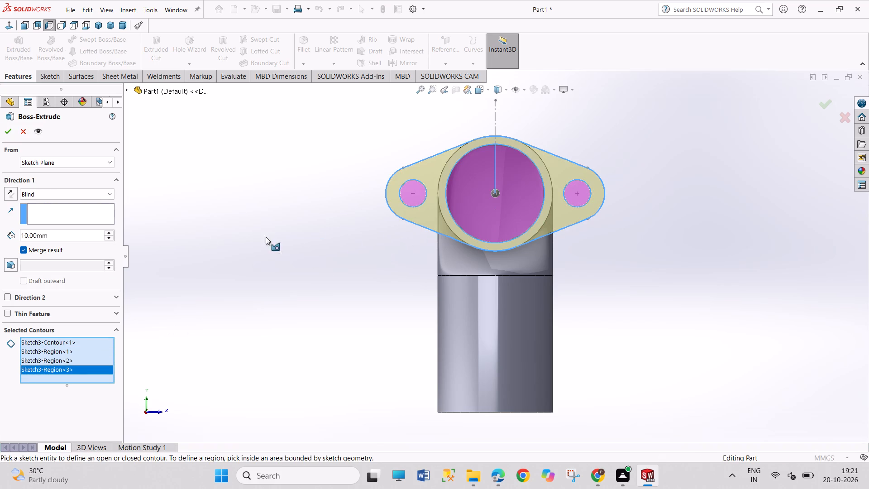
pyautogui.click(103, 29)
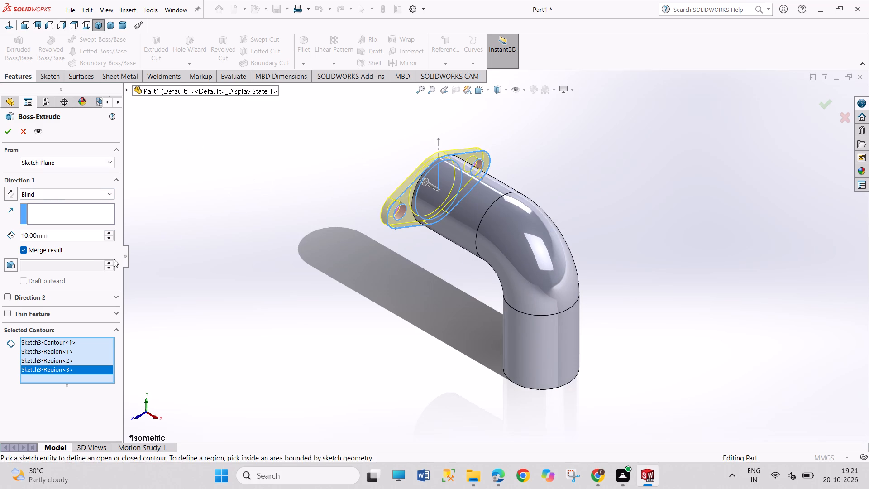
pyautogui.click(14, 192)
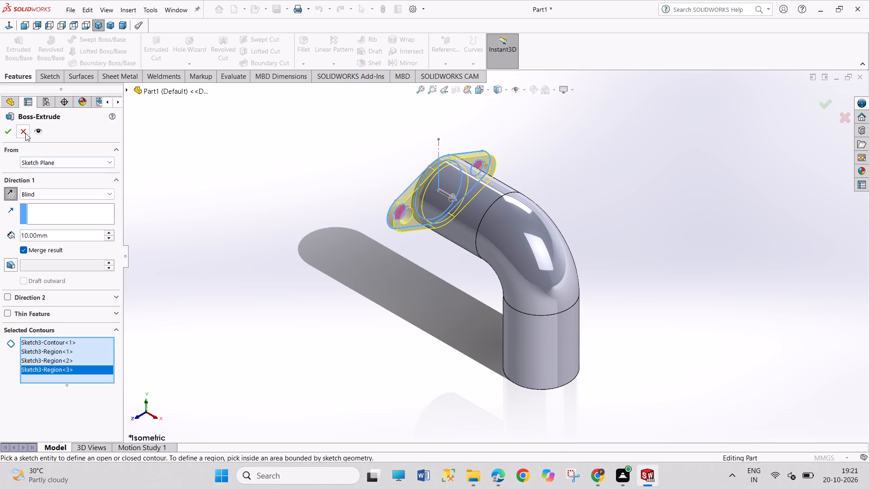
pyautogui.click(10, 133)
pyautogui.moveTo(308, 243); pyautogui.dragTo(399, 379)
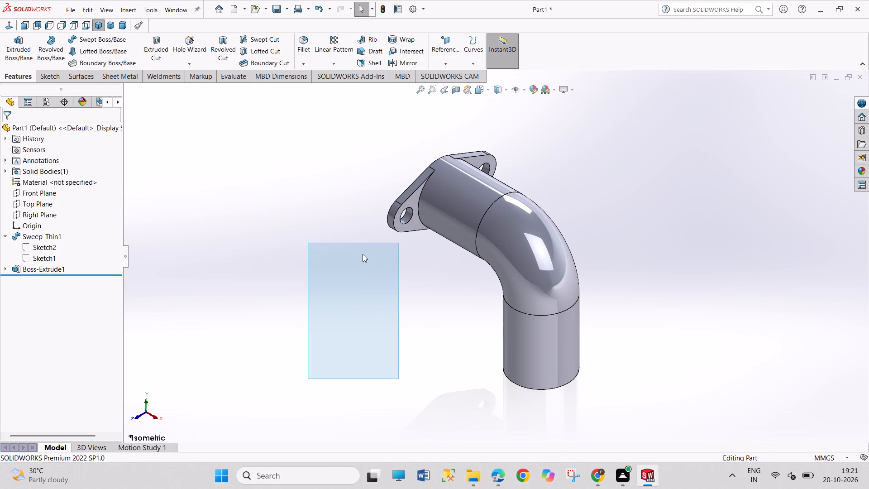
# Chamfer the bore's edge on the flange face at 4 mm and 45 degrees.
pyautogui.moveTo(361, 252); pyautogui.dragTo(478, 292, button='middle')
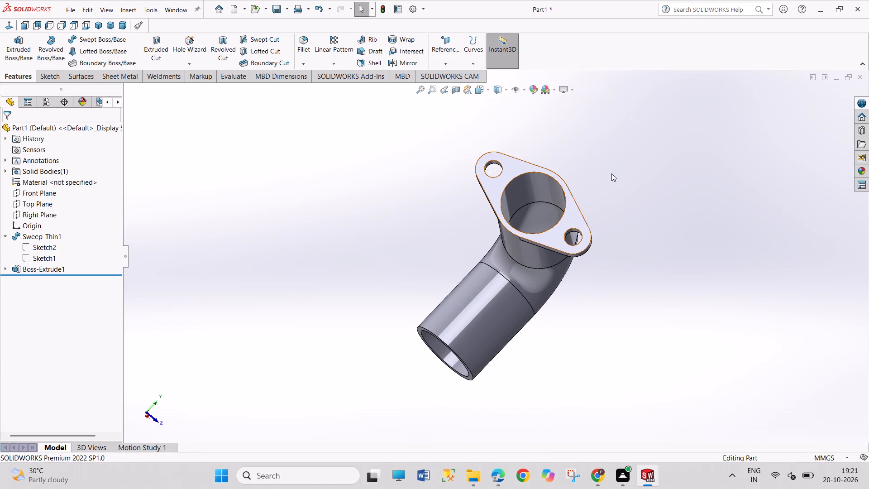
pyautogui.scroll(-2, 596, 189)
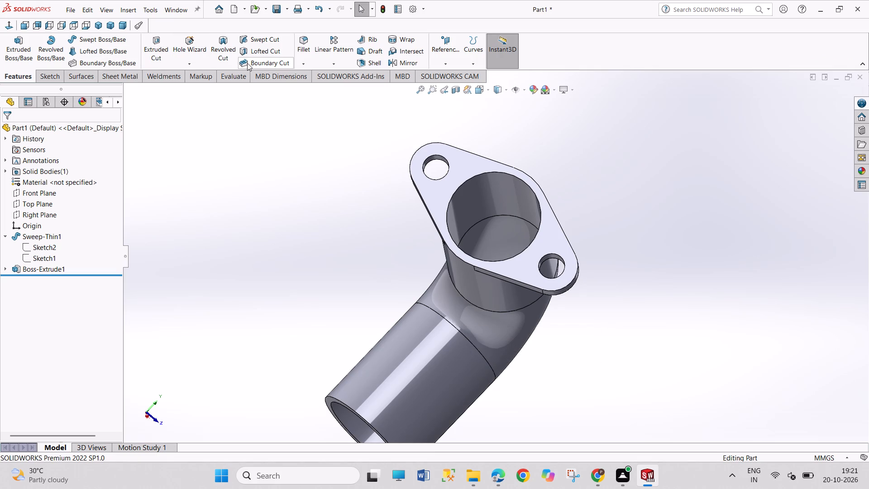
pyautogui.click(296, 62)
pyautogui.click(306, 88)
pyautogui.click(458, 186)
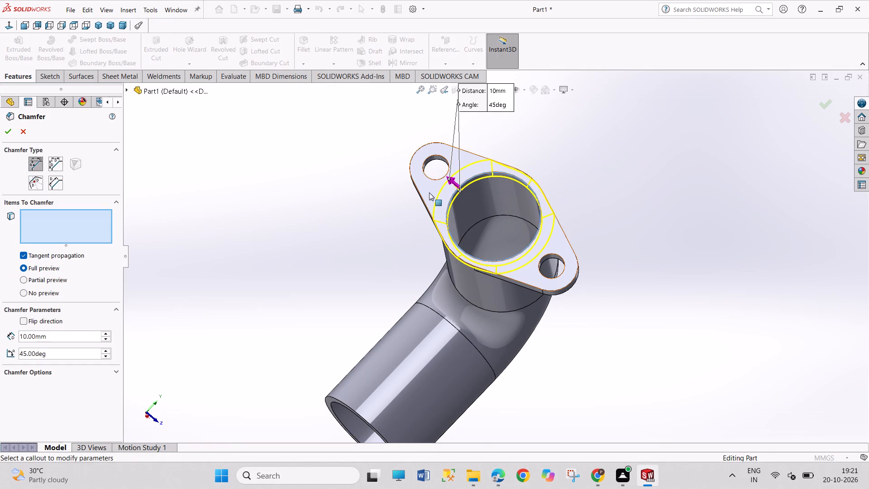
pyautogui.doubleClick(57, 337)
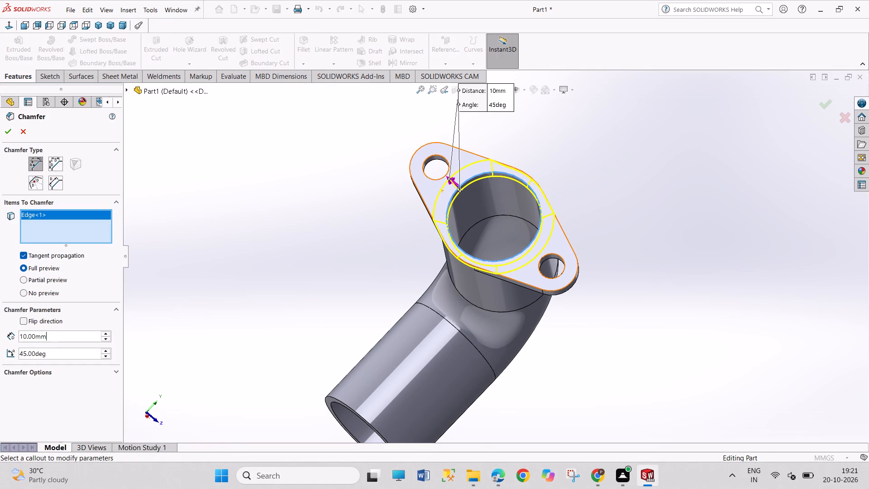
pyautogui.press('4')
pyautogui.press('Return')
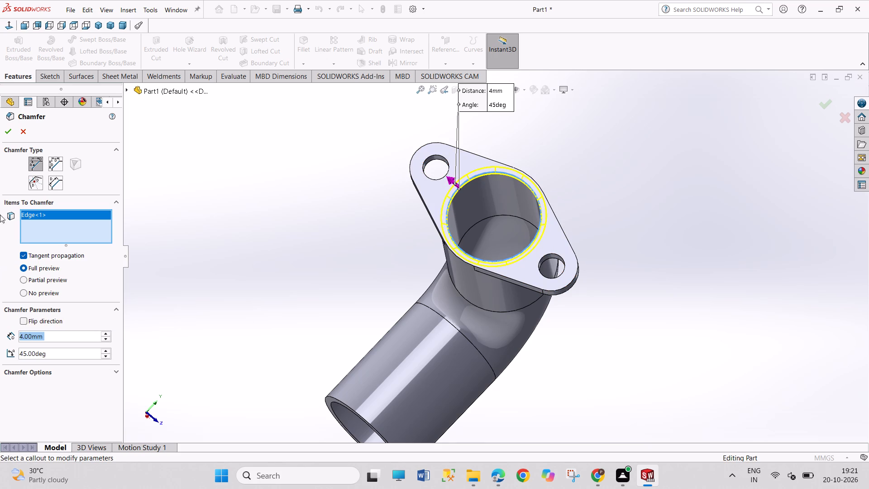
pyautogui.click(11, 129)
# Examine the chamfered bore opening and how the flange meets the pipe from several sides.
pyautogui.moveTo(210, 173); pyautogui.dragTo(249, 262)
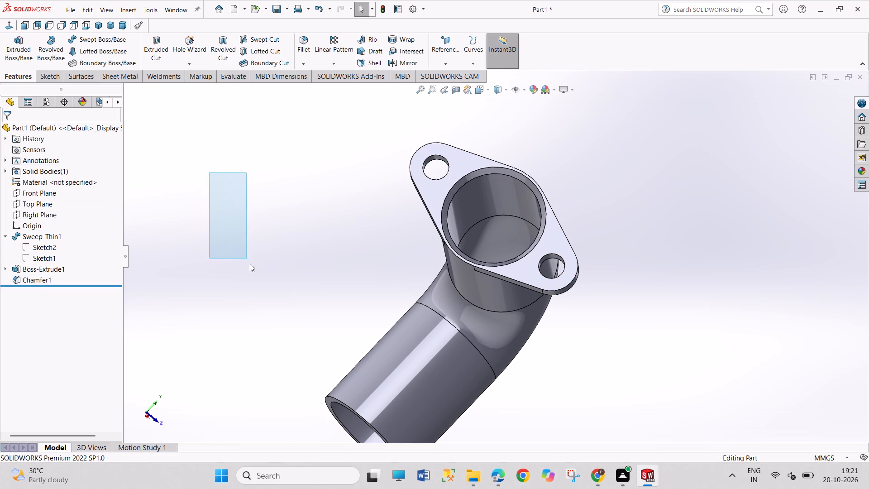
pyautogui.moveTo(553, 158); pyautogui.dragTo(497, 167, button='middle')
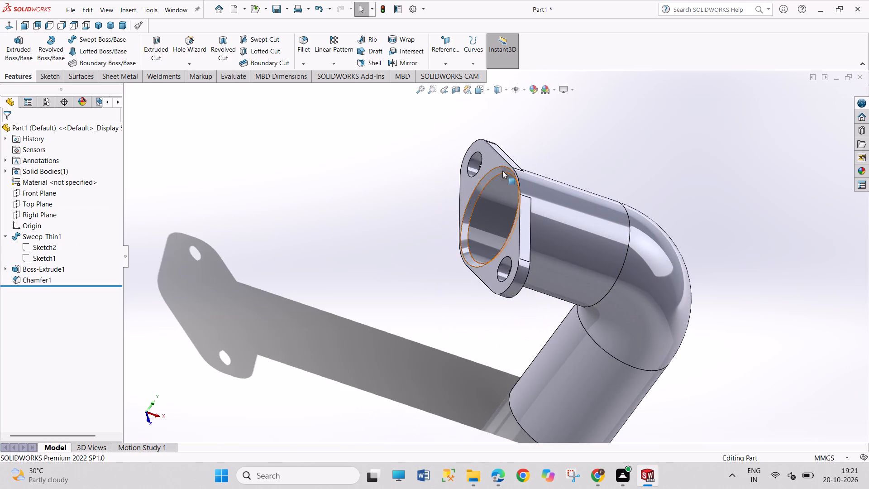
pyautogui.scroll(-1, 532, 314)
pyautogui.scroll(1, 532, 314)
pyautogui.scroll(-1, 523, 228)
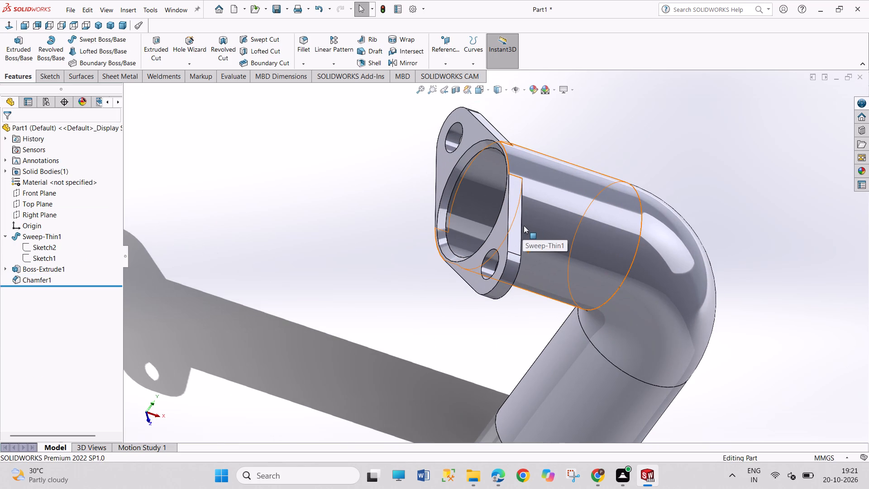
pyautogui.scroll(-1, 552, 168)
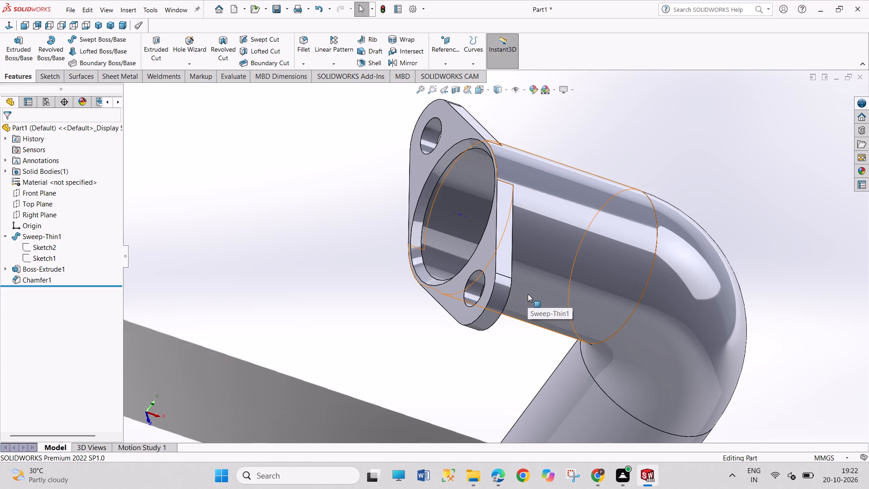
pyautogui.scroll(1, 527, 292)
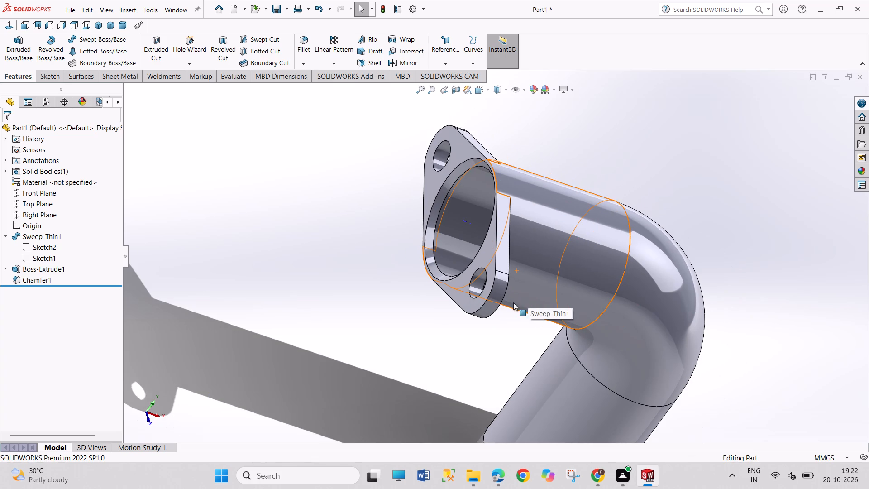
pyautogui.moveTo(399, 340); pyautogui.dragTo(430, 380)
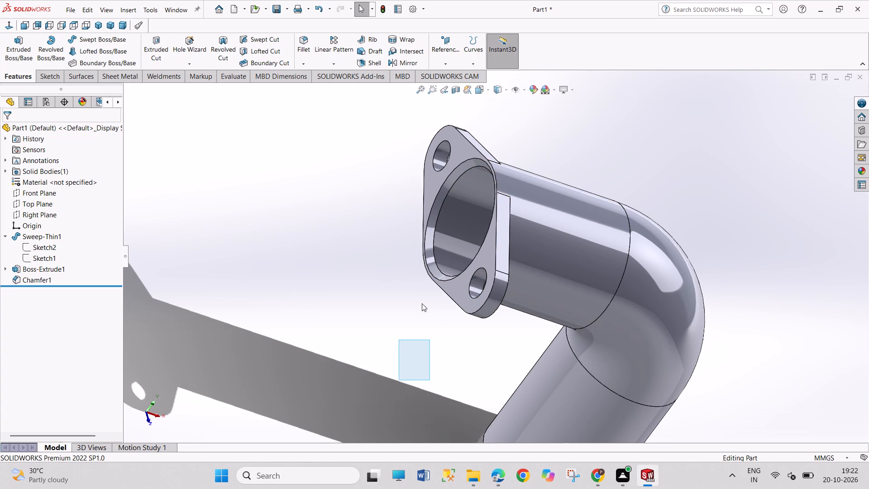
pyautogui.moveTo(391, 294); pyautogui.dragTo(483, 245, button='middle')
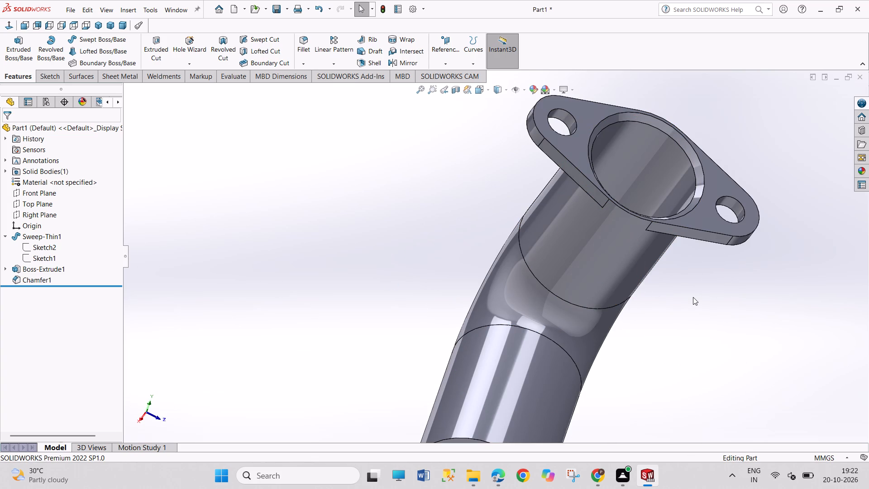
pyautogui.scroll(5, 688, 317)
pyautogui.scroll(-3, 540, 379)
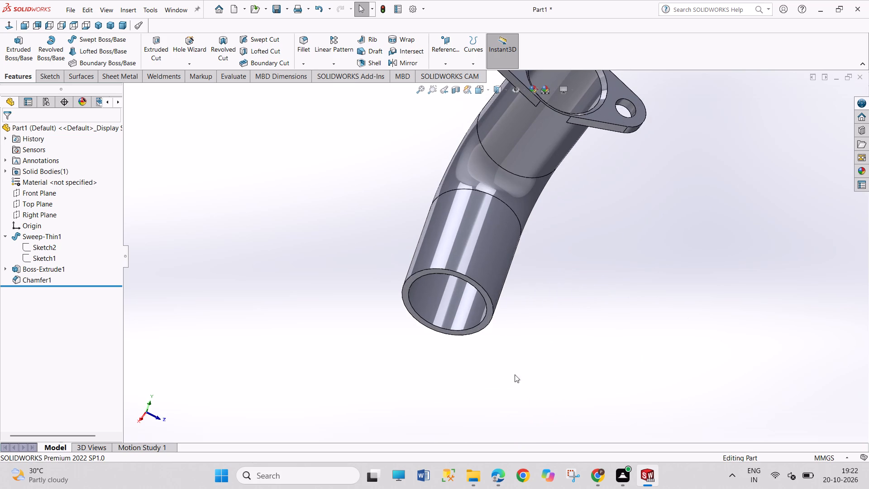
# Start a sketch on the pipe's plain annular end face and convert its outer and inner circular edges into sketch circles.
pyautogui.moveTo(455, 357); pyautogui.dragTo(515, 210, button='middle')
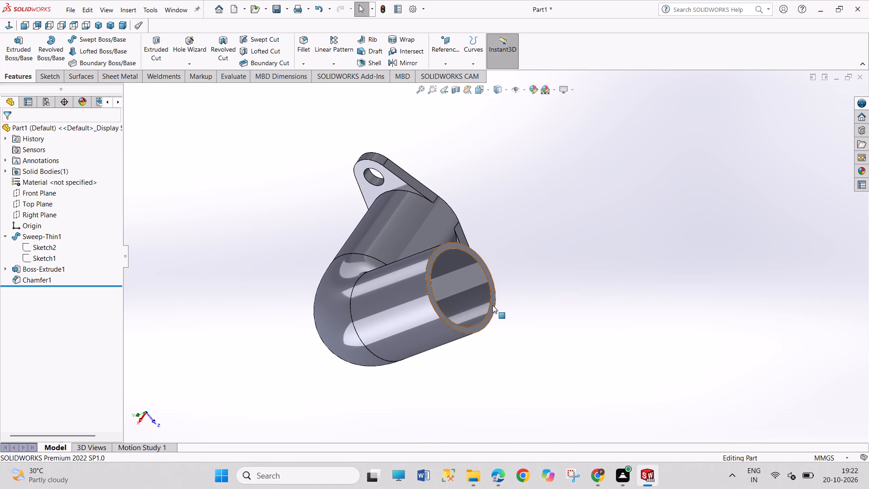
pyautogui.click(492, 305)
pyautogui.click(533, 276)
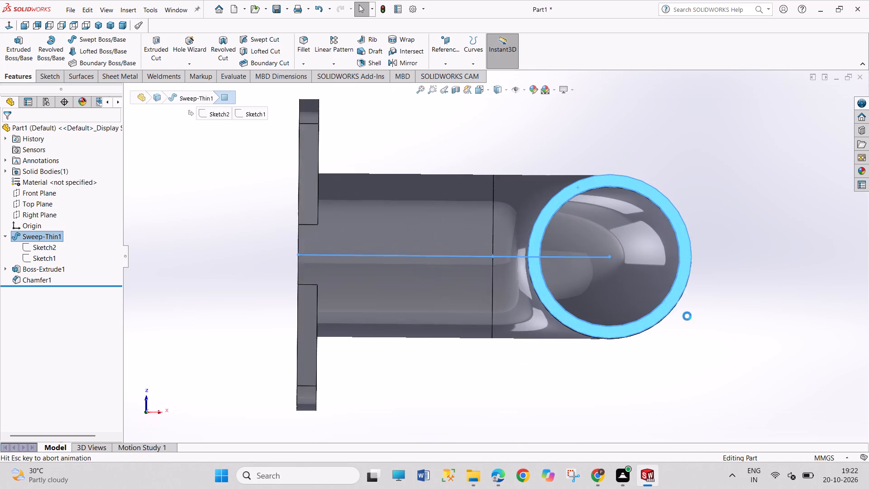
pyautogui.moveTo(734, 294); pyautogui.dragTo(760, 352)
pyautogui.scroll(2, 770, 330)
pyautogui.scroll(-2, 706, 280)
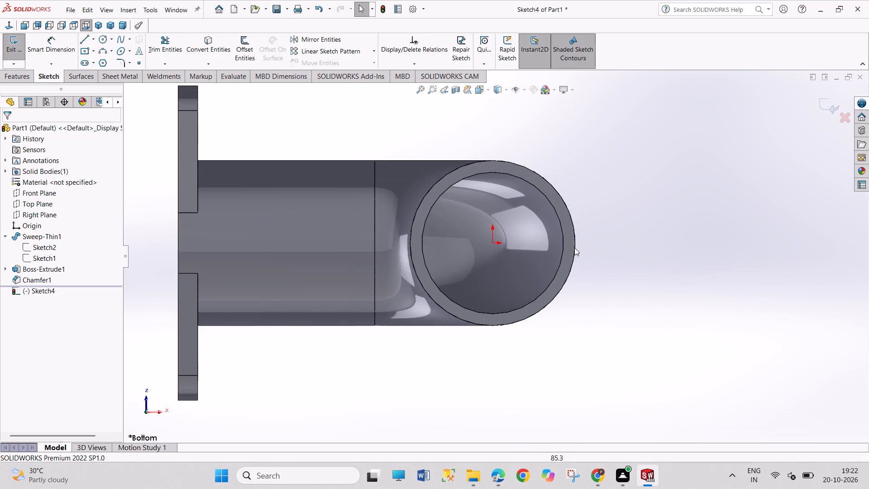
pyautogui.click(210, 41)
pyautogui.click(551, 303)
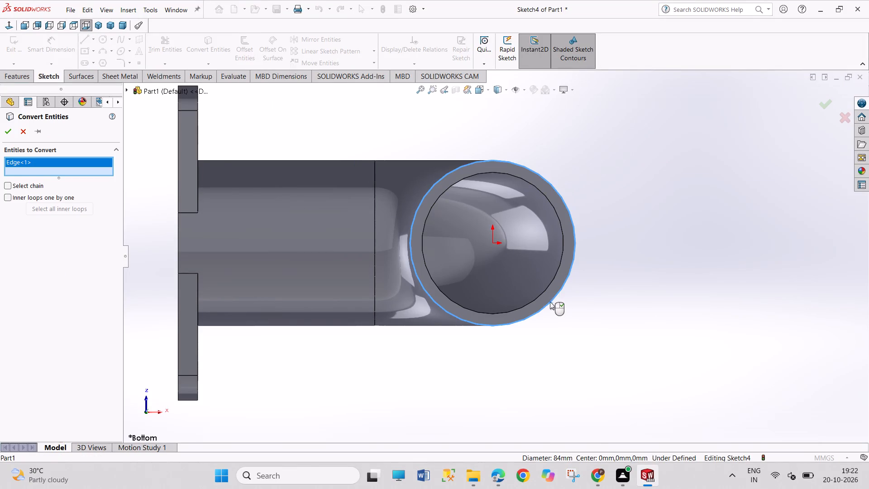
pyautogui.click(544, 293)
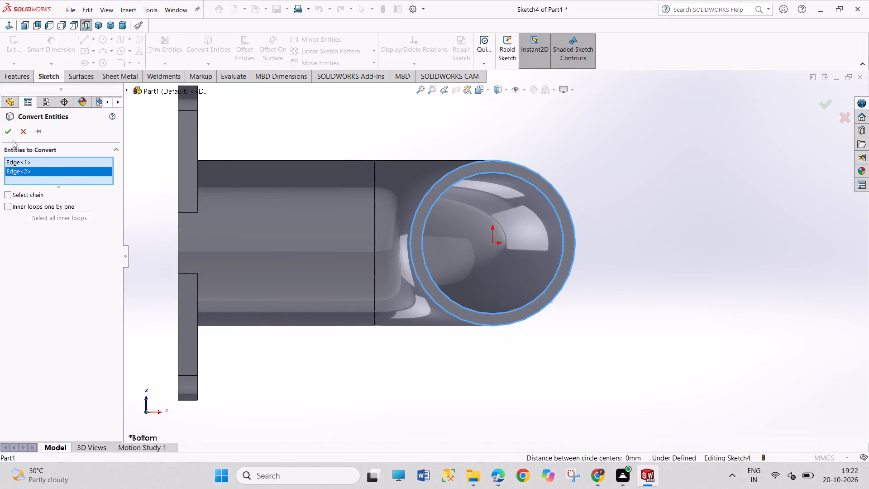
pyautogui.click(11, 131)
# Sketch two concentric circles, about 13 and 23 mm in diameter, centred vertically above the origin at about 77 mm.
pyautogui.scroll(1, 571, 215)
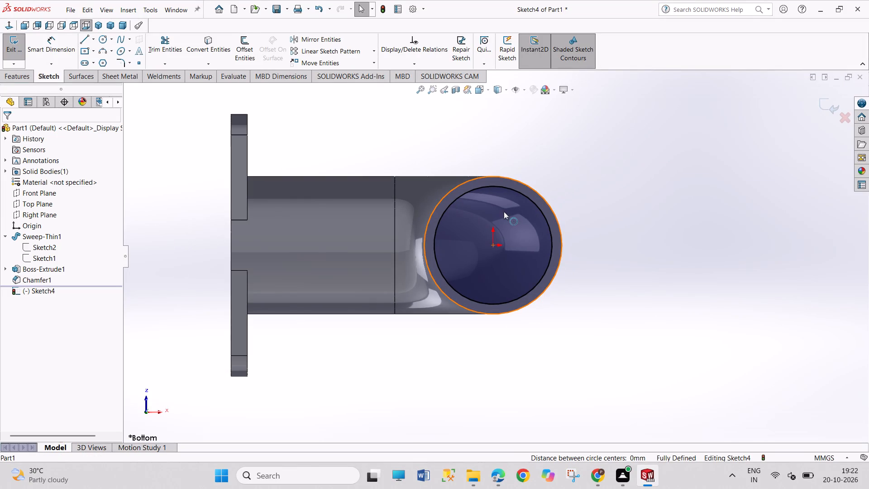
pyautogui.scroll(2, 504, 211)
pyautogui.scroll(-2, 530, 226)
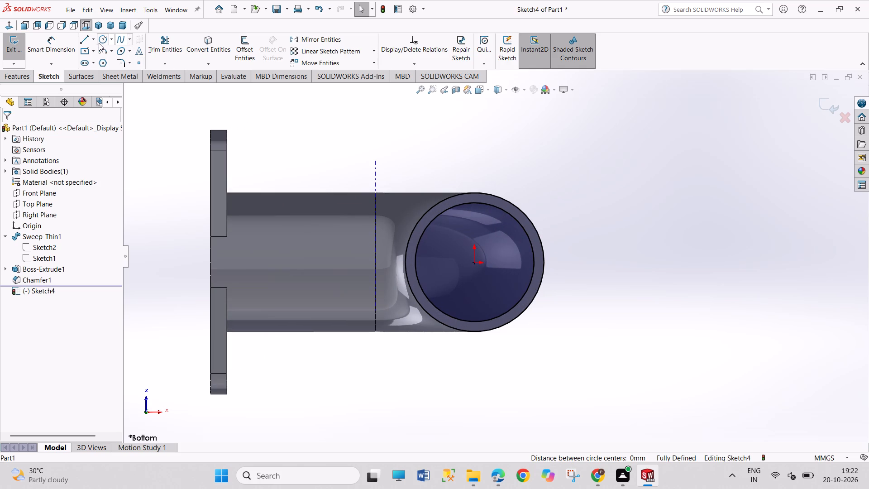
pyautogui.click(100, 38)
pyautogui.click(475, 135)
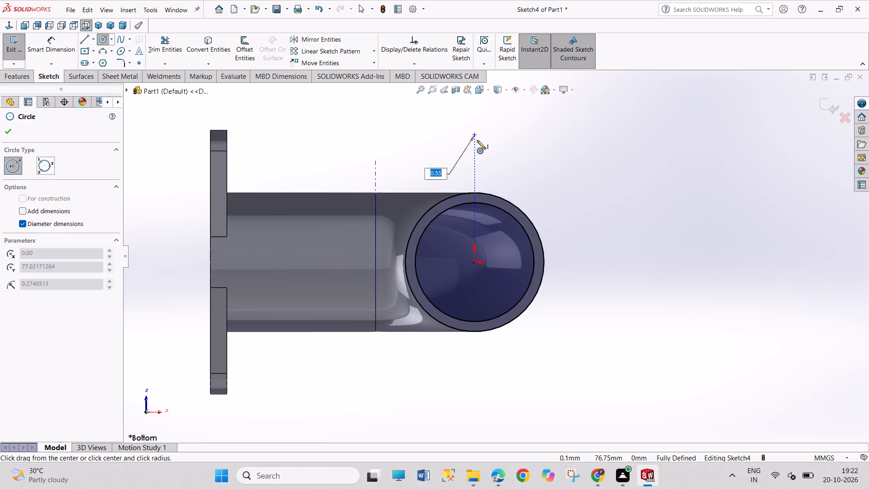
pyautogui.click(480, 144)
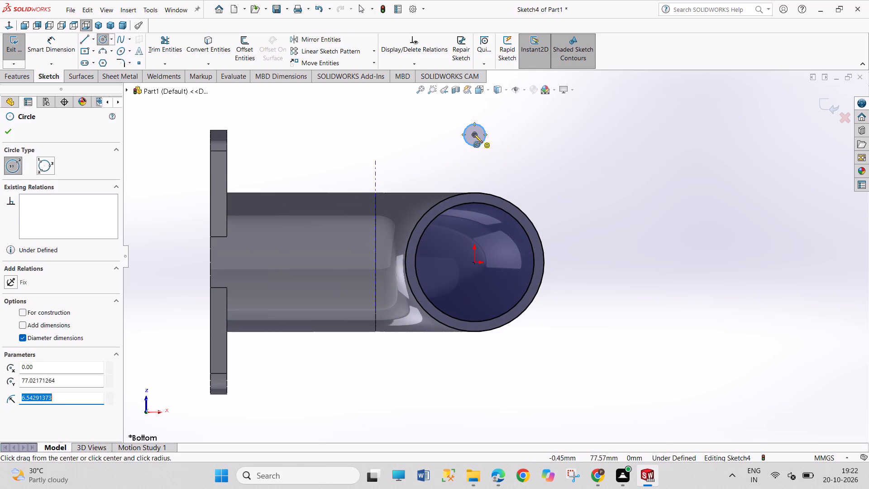
pyautogui.click(474, 134)
pyautogui.click(481, 153)
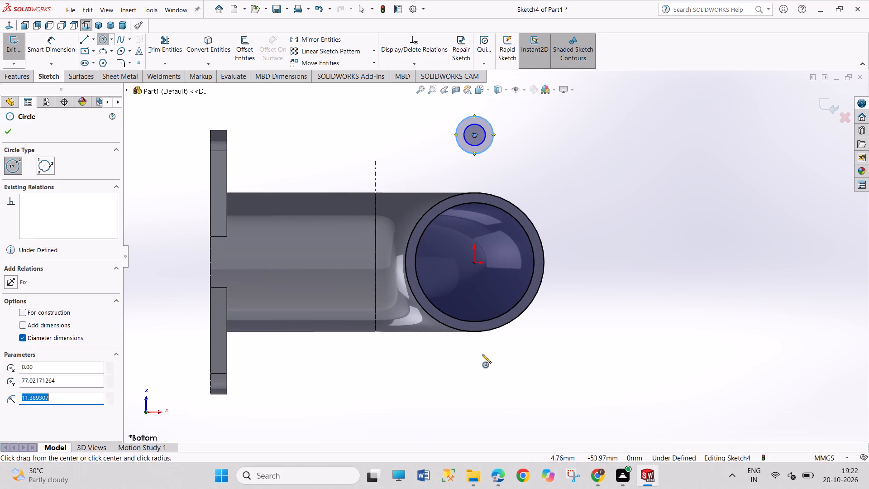
# Sketch a second concentric pair below the pipe ring, about 9 and 16 mm in diameter, centred about 59 mm below the origin.
pyautogui.click(489, 360)
pyautogui.click(489, 368)
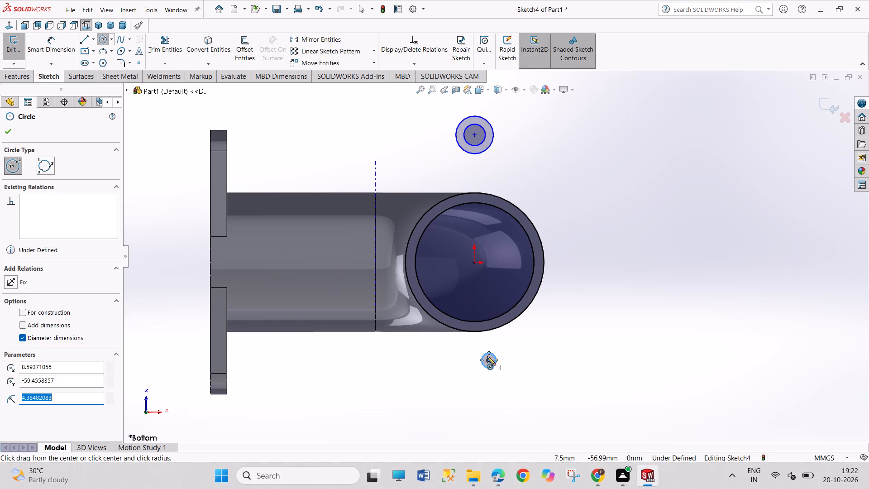
pyautogui.click(487, 359)
pyautogui.click(492, 373)
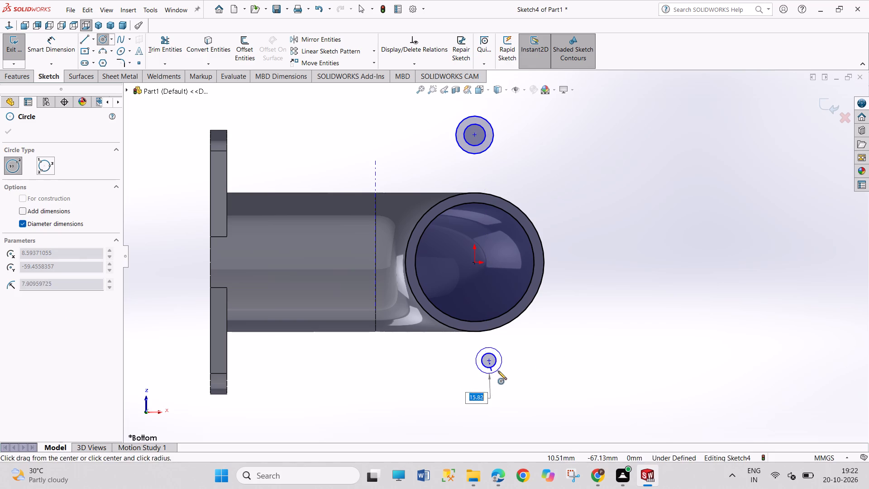
pyautogui.rightClick(558, 347)
pyautogui.click(580, 352)
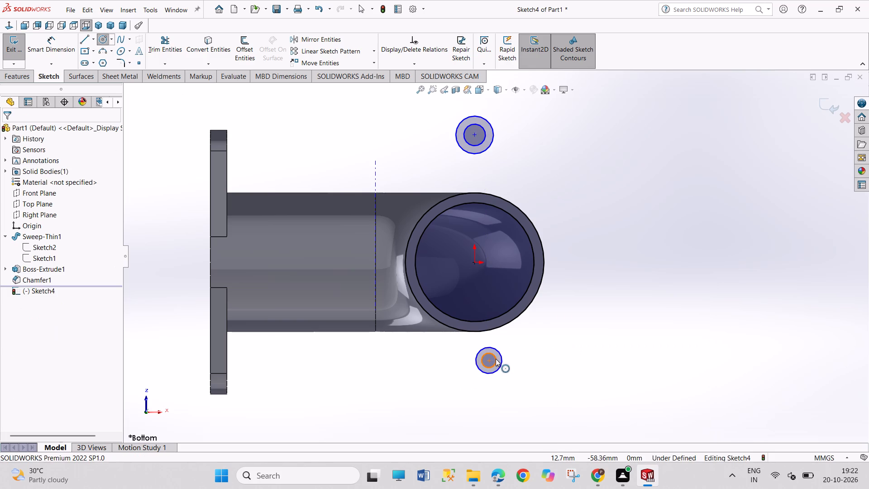
# Make the inner circles of the upper and lower concentric pairs equal in size.
pyautogui.moveTo(496, 359); pyautogui.dragTo(494, 355)
pyautogui.keyDown('ctrl'); pyautogui.click(480, 144); pyautogui.keyUp('ctrl')
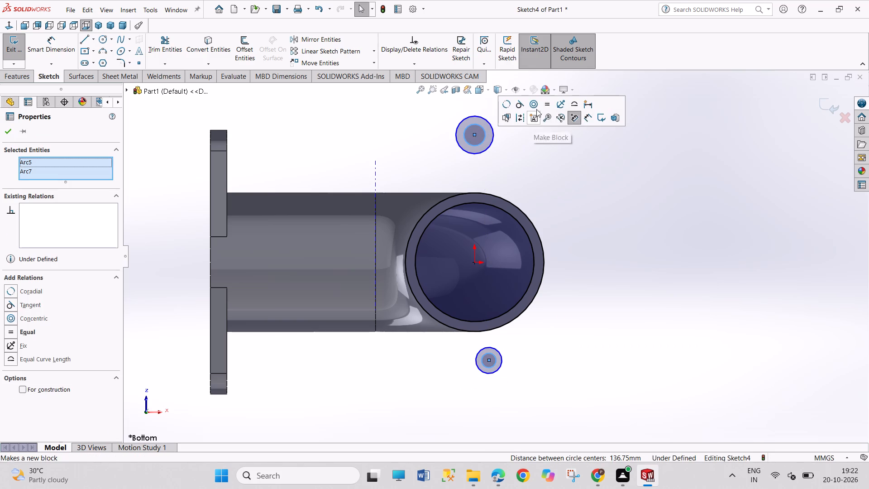
pyautogui.click(546, 106)
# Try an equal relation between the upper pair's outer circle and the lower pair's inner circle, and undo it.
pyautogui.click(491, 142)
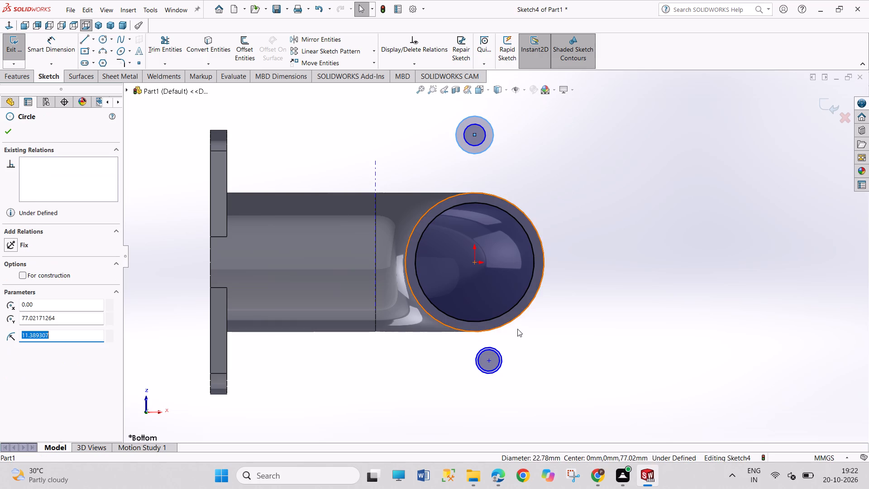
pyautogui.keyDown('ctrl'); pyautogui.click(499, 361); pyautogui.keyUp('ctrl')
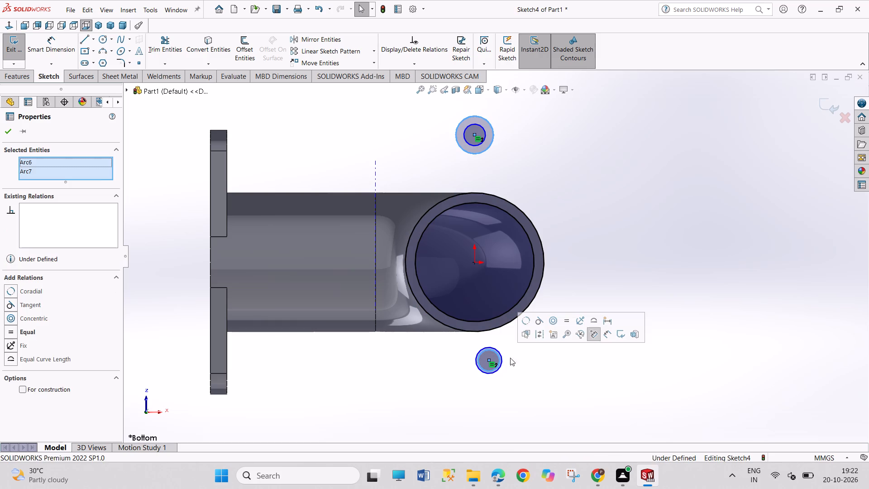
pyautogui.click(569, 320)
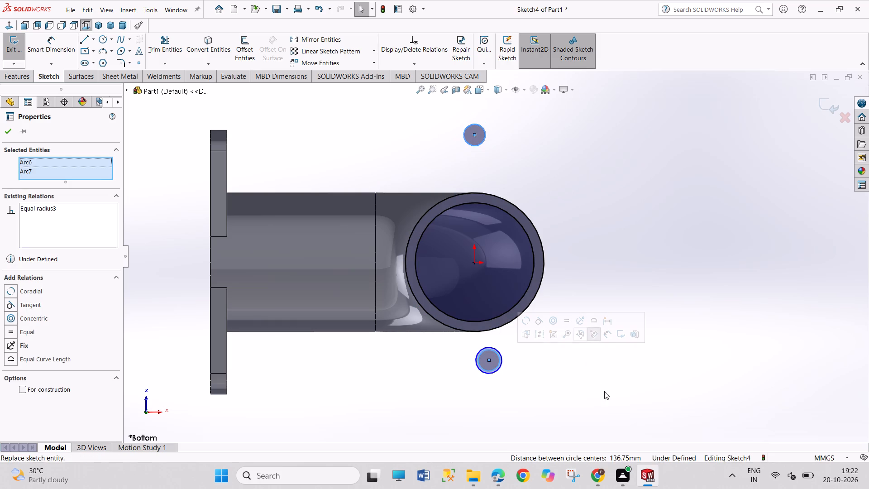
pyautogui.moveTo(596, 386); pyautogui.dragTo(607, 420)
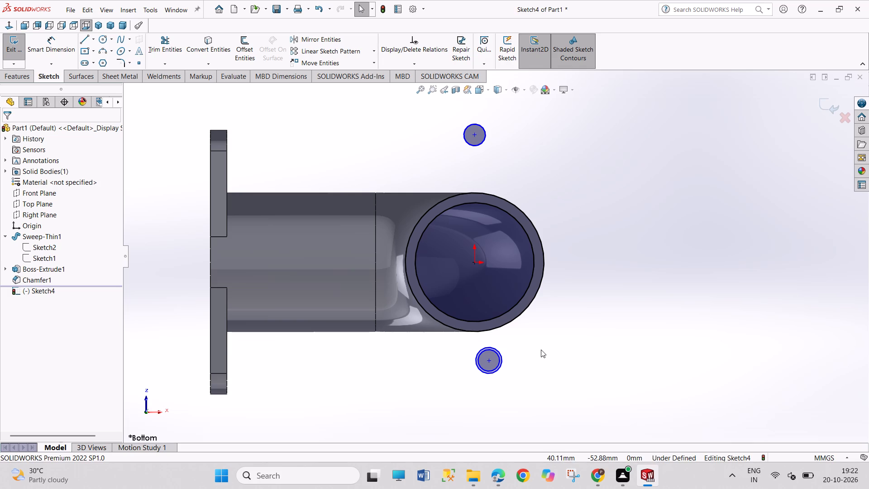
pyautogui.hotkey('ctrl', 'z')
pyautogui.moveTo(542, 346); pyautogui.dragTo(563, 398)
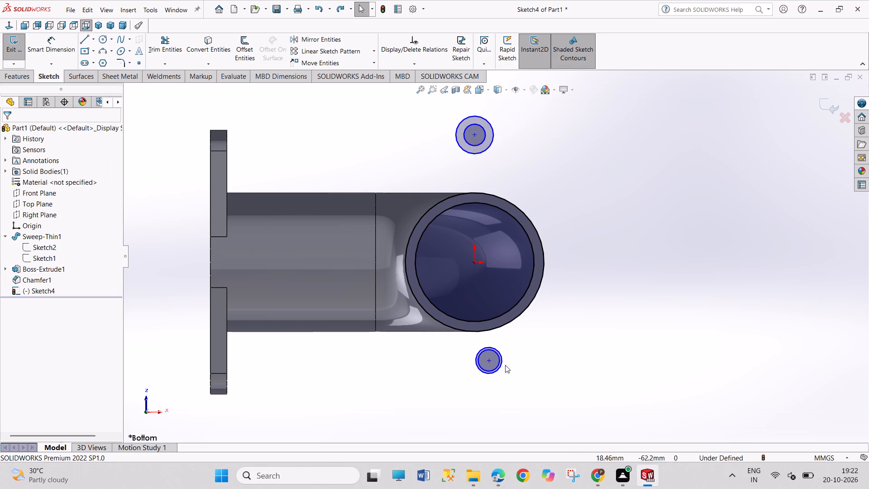
# Make the outer circles of the upper and lower concentric pairs equal in size.
pyautogui.click(503, 363)
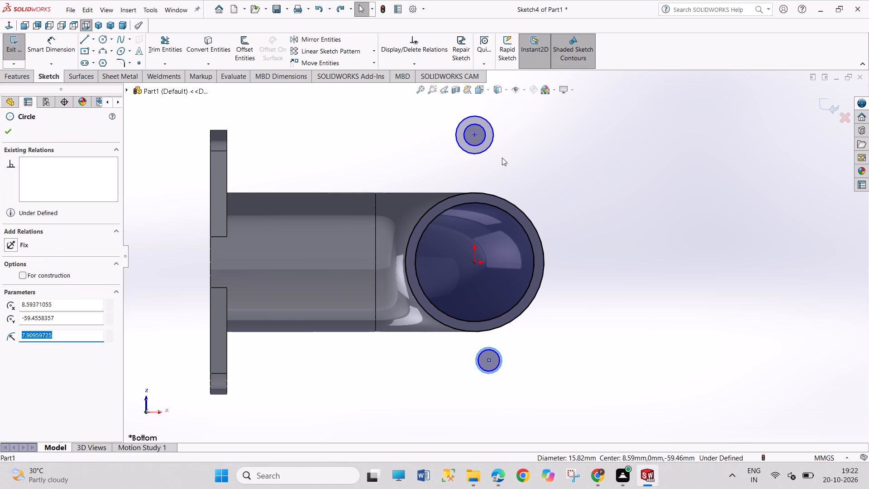
pyautogui.keyDown('ctrl'); pyautogui.click(492, 147); pyautogui.keyUp('ctrl')
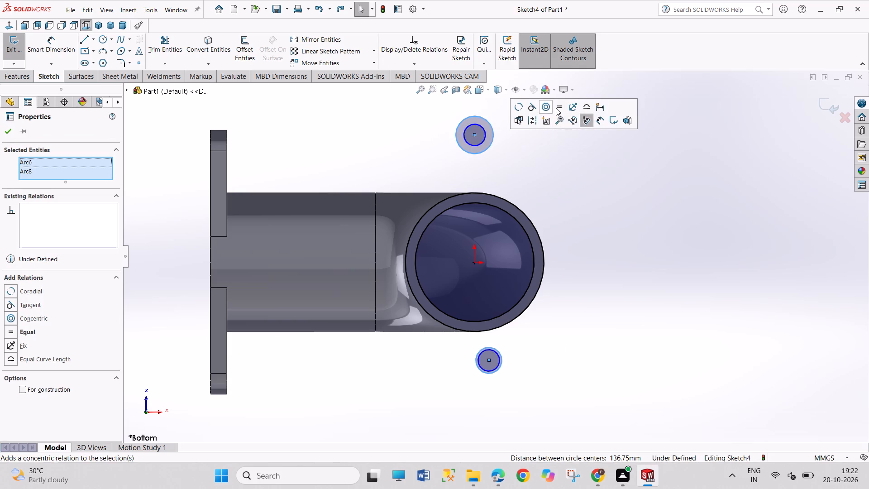
pyautogui.click(558, 108)
pyautogui.moveTo(694, 342); pyautogui.dragTo(712, 383)
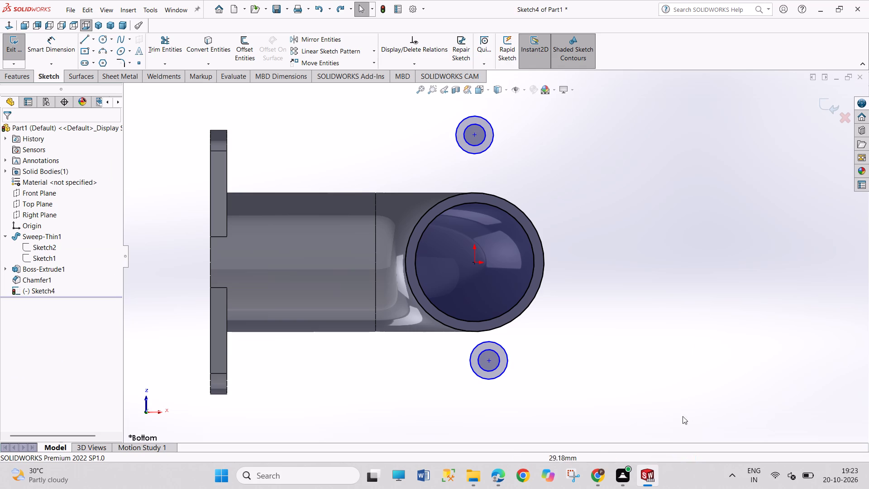
# Sketch a horizontal construction line from the origin to just beyond the pipe ring, on the side away from the first flange.
pyautogui.click(95, 42)
pyautogui.click(99, 63)
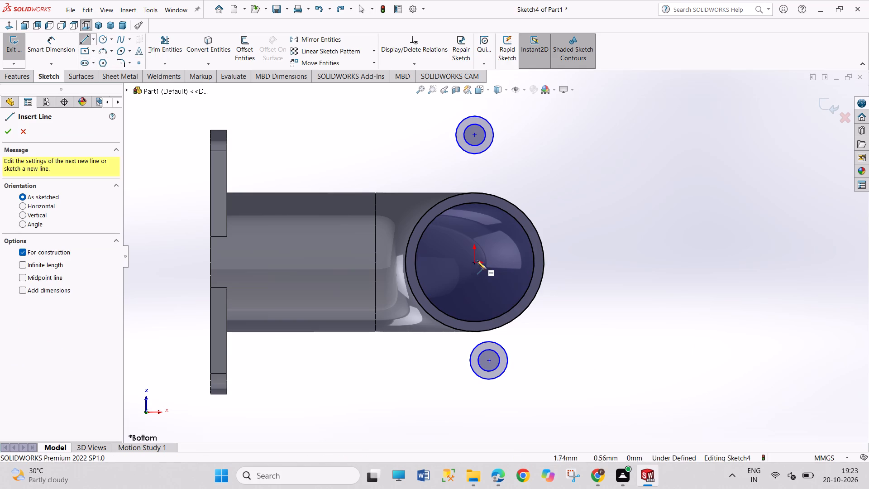
pyautogui.click(473, 263)
pyautogui.click(566, 261)
pyautogui.rightClick(583, 227)
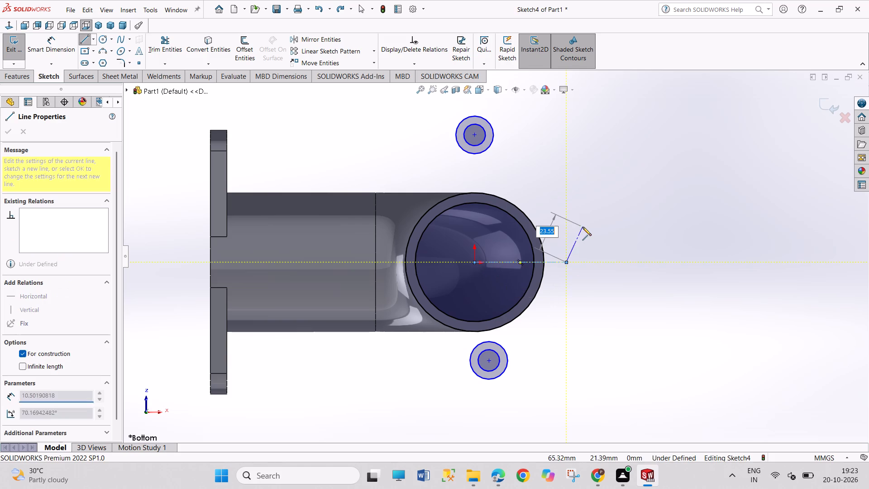
pyautogui.click(598, 235)
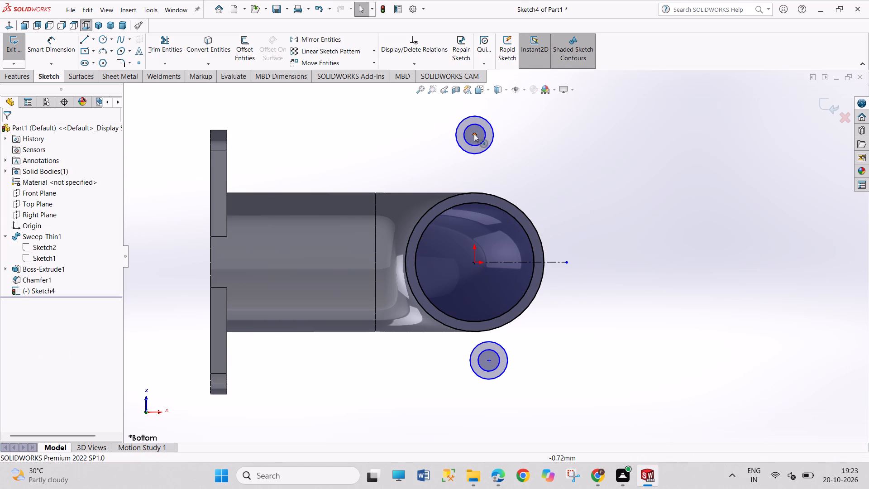
# Make the centres of the upper and lower circle pairs symmetric about the horizontal construction line.
pyautogui.click(474, 134)
pyautogui.keyDown('ctrl'); pyautogui.click(491, 360); pyautogui.keyUp('ctrl')
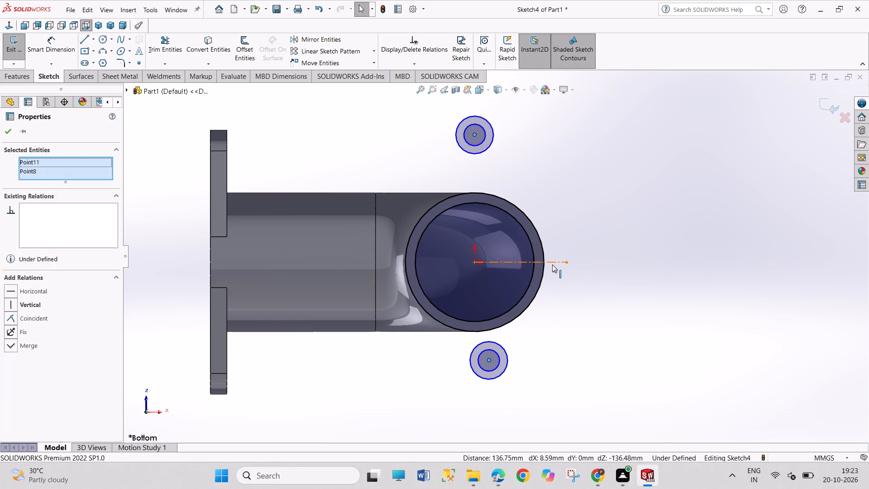
pyautogui.keyDown('ctrl'); pyautogui.click(552, 264); pyautogui.keyUp('ctrl')
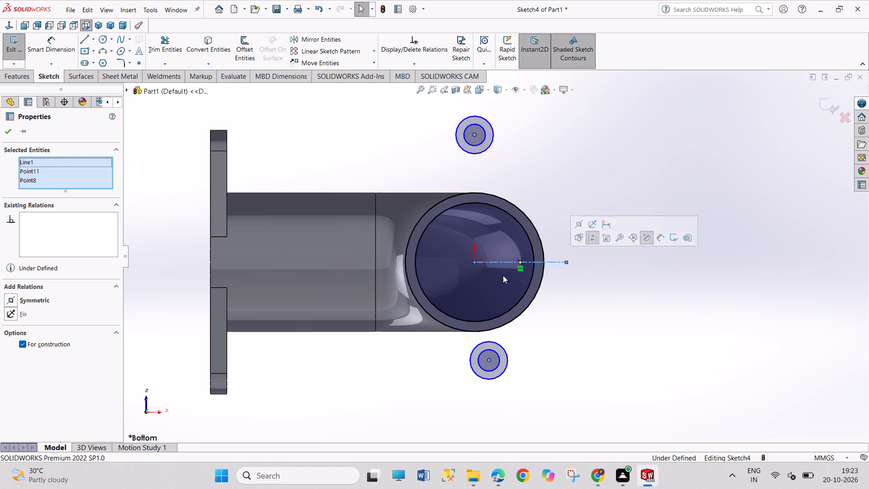
pyautogui.click(31, 296)
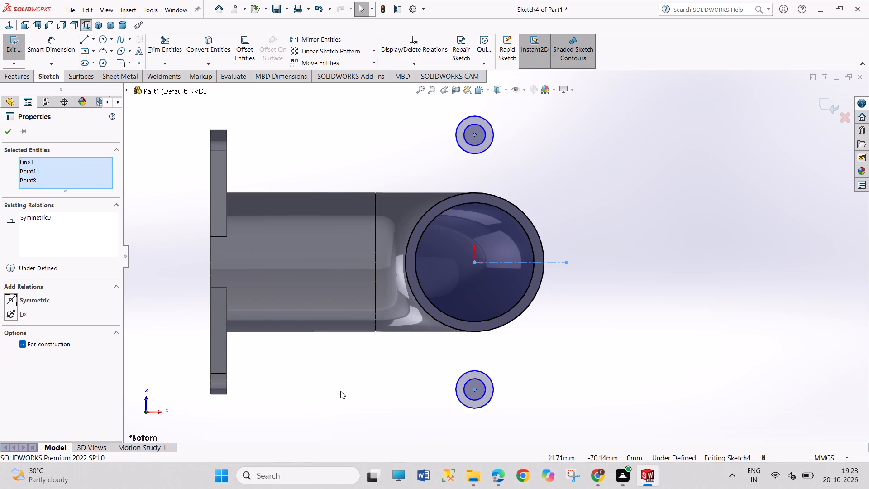
pyautogui.moveTo(331, 391); pyautogui.dragTo(352, 435)
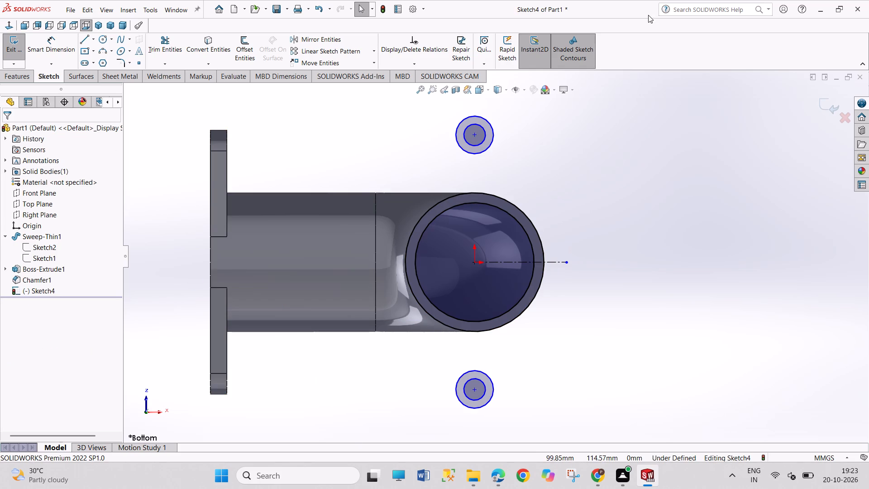
# Dimension the vertical distance between the upper and lower circle centres as 120 mm.
pyautogui.moveTo(625, 293); pyautogui.dragTo(627, 197, button='right')
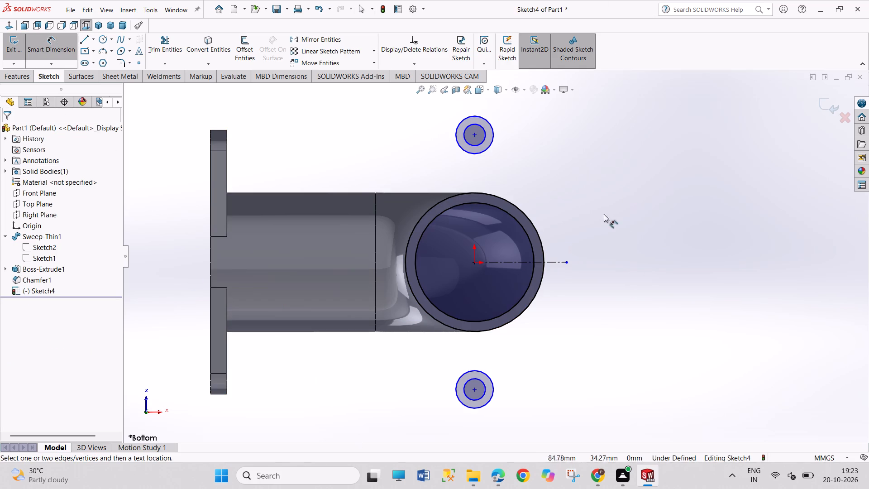
pyautogui.click(476, 389)
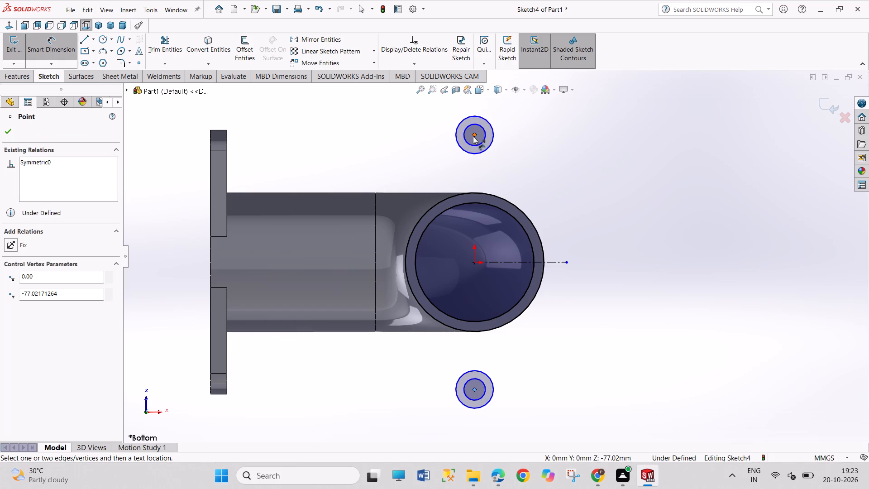
pyautogui.click(473, 136)
pyautogui.click(616, 289)
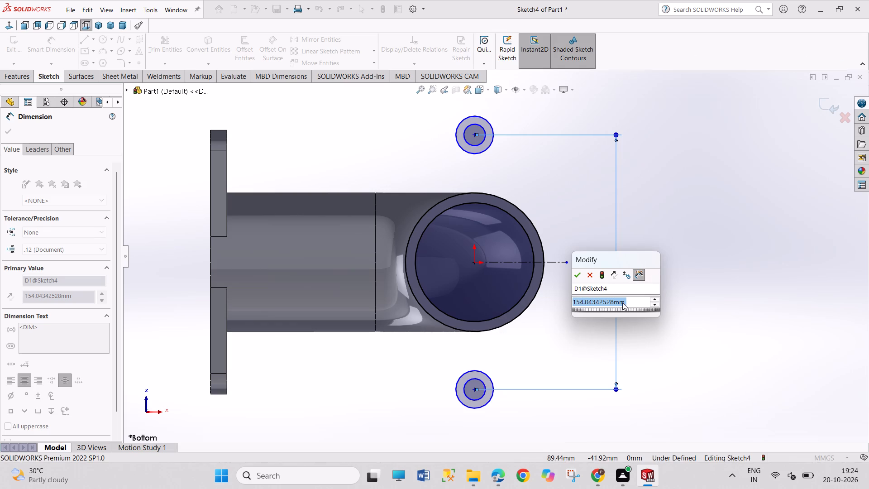
pyautogui.write('120')
pyautogui.press('Return')
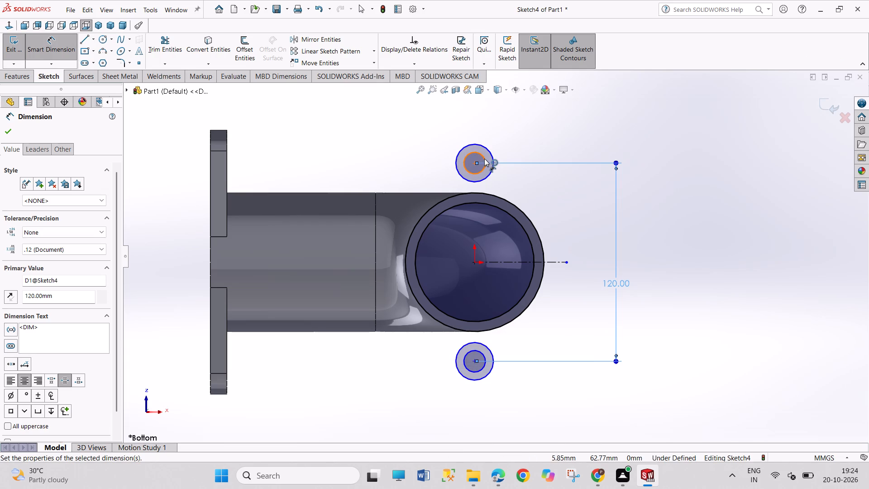
# Dimension the upper pair's inner circle at 20 mm diameter and its outer circle at 40 mm diameter.
pyautogui.click(484, 158)
pyautogui.click(560, 134)
pyautogui.write('20')
pyautogui.press('Return')
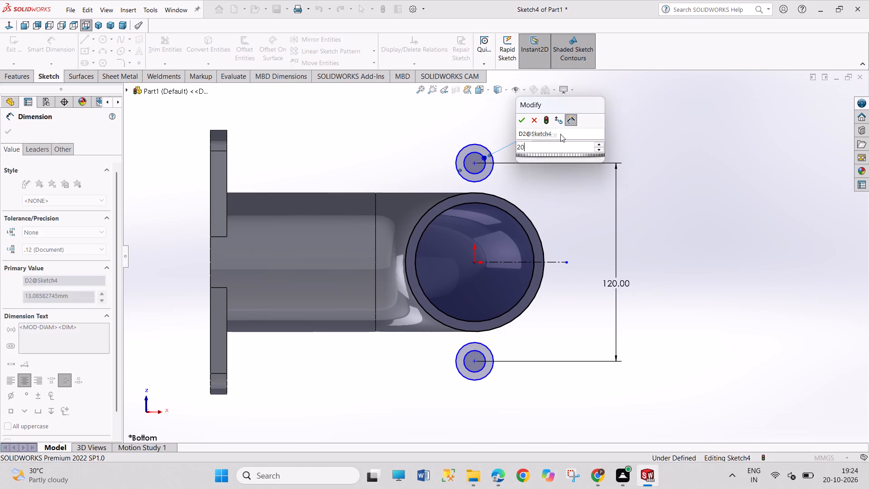
pyautogui.click(487, 145)
pyautogui.click(576, 106)
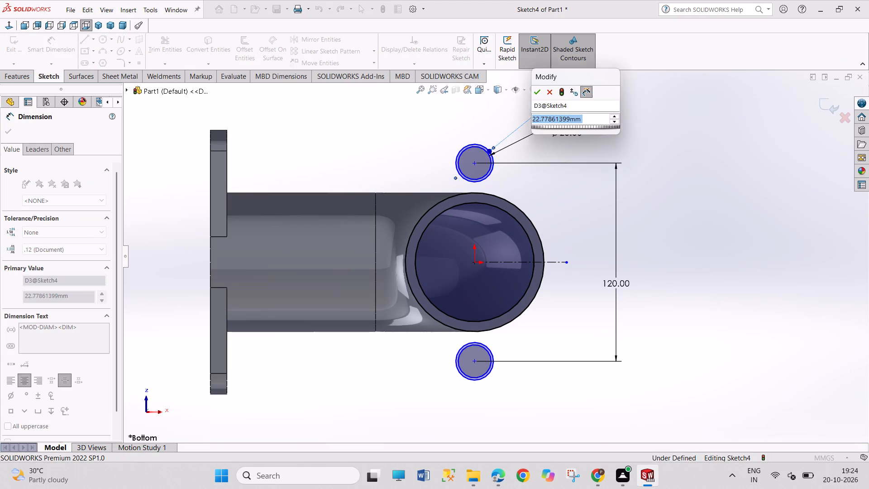
pyautogui.write('40')
pyautogui.press('Return')
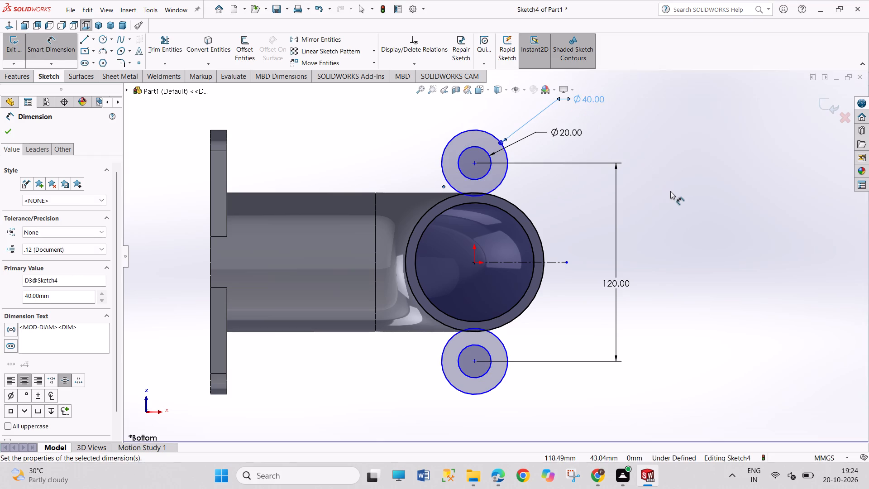
pyautogui.rightClick(670, 191)
pyautogui.click(683, 219)
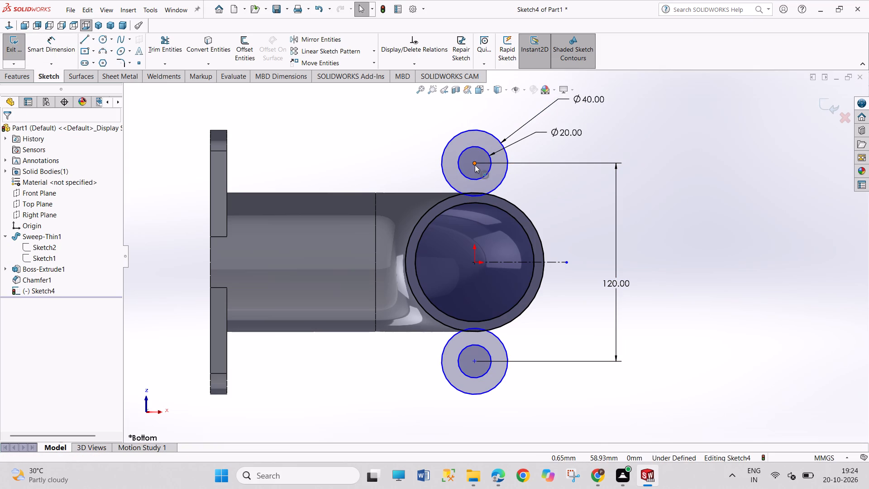
# Add a vertical relation aligning the upper and lower circle centres with the origin.
pyautogui.click(475, 165)
pyautogui.keyDown('ctrl'); pyautogui.click(476, 263); pyautogui.keyUp('ctrl')
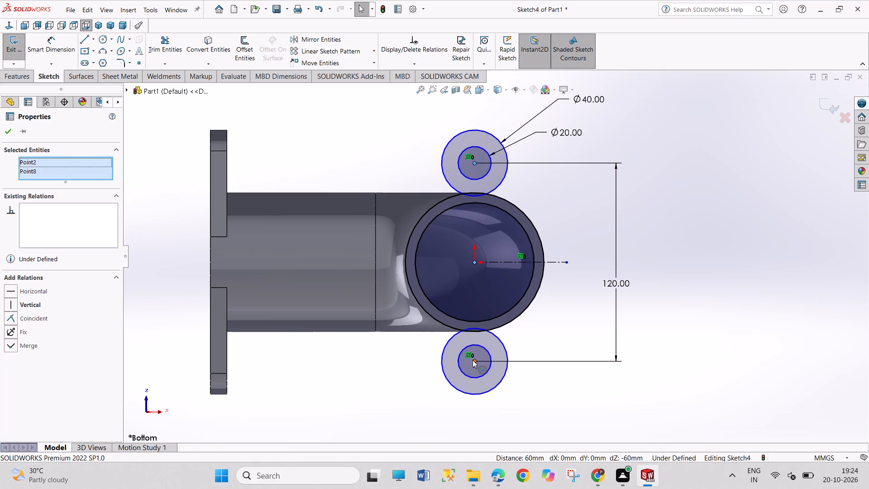
pyautogui.keyDown('ctrl'); pyautogui.click(473, 361); pyautogui.keyUp('ctrl')
pyautogui.click(516, 316)
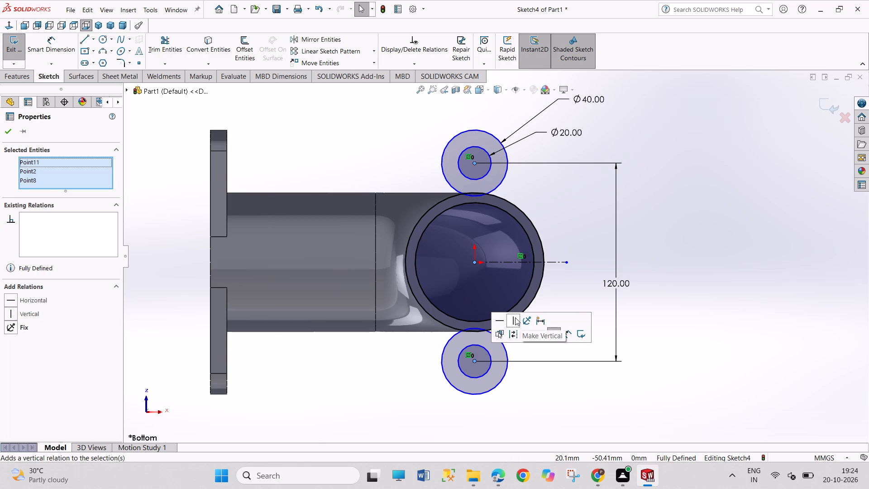
pyautogui.moveTo(645, 339); pyautogui.dragTo(666, 366)
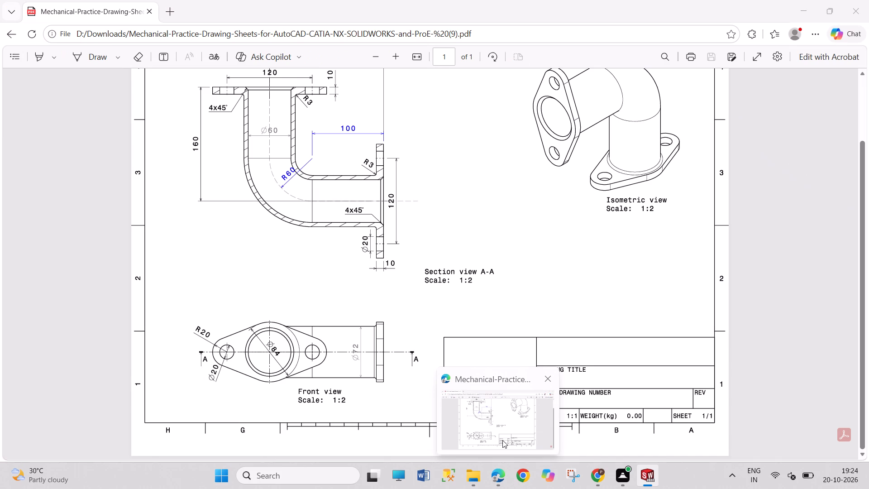
# Sketch a line about 56 mm long from the upper 40 mm circle to the pipe's outer circle, on the side facing the first flange.
pyautogui.scroll(-2, 540, 201)
pyautogui.scroll(1, 485, 337)
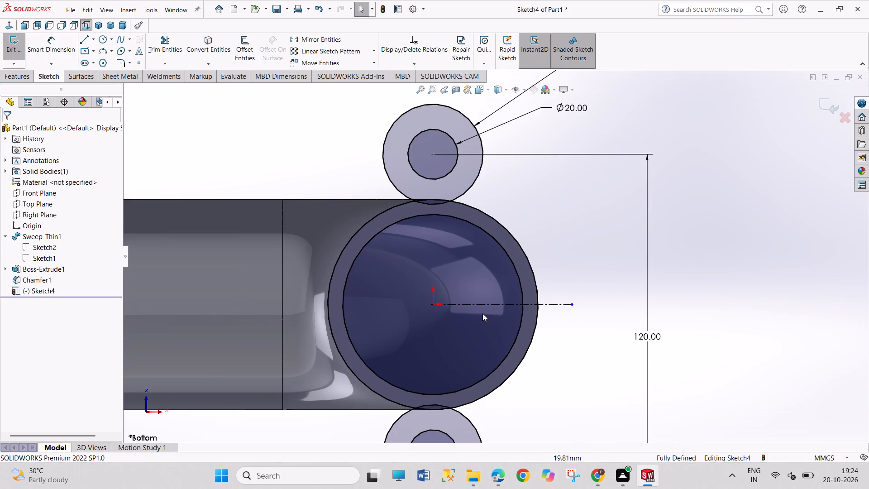
pyautogui.scroll(2, 489, 359)
pyautogui.scroll(-2, 465, 337)
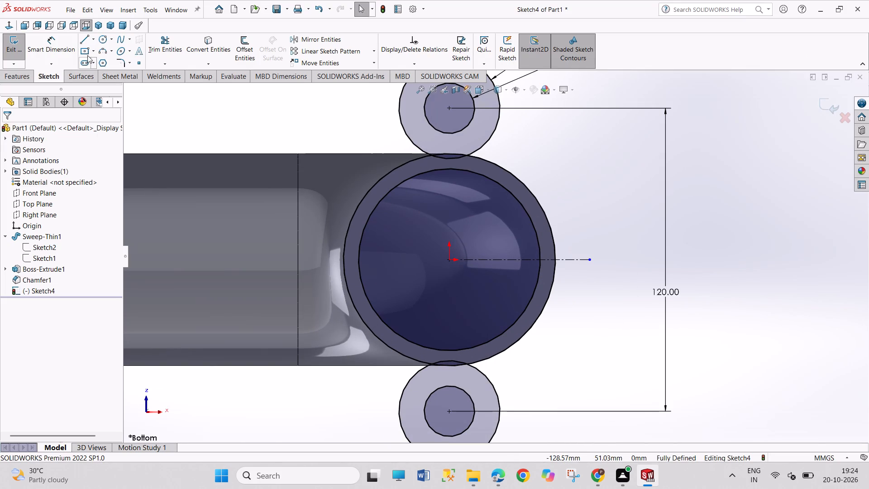
pyautogui.click(83, 39)
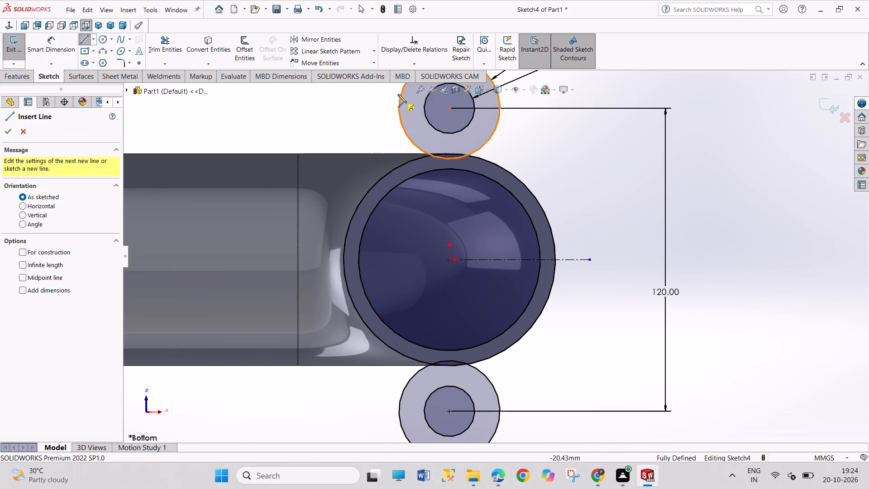
pyautogui.click(400, 93)
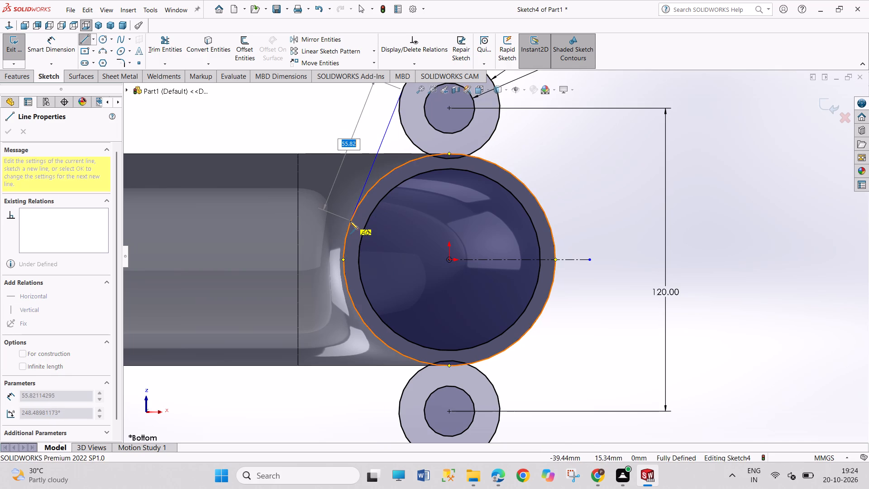
pyautogui.click(350, 221)
pyautogui.rightClick(299, 126)
pyautogui.click(306, 134)
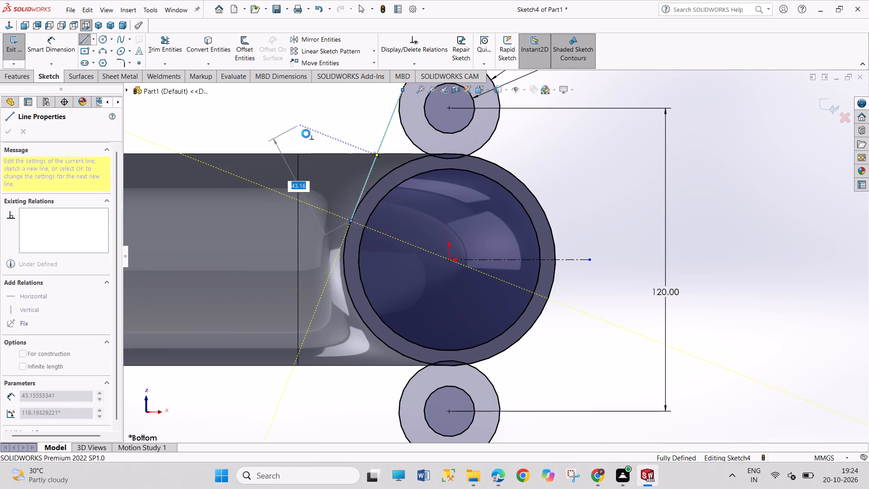
# Sketch a line tangent to the lower 40 mm circle and the pipe's outer circle, on the side facing the first flange.
pyautogui.click(84, 39)
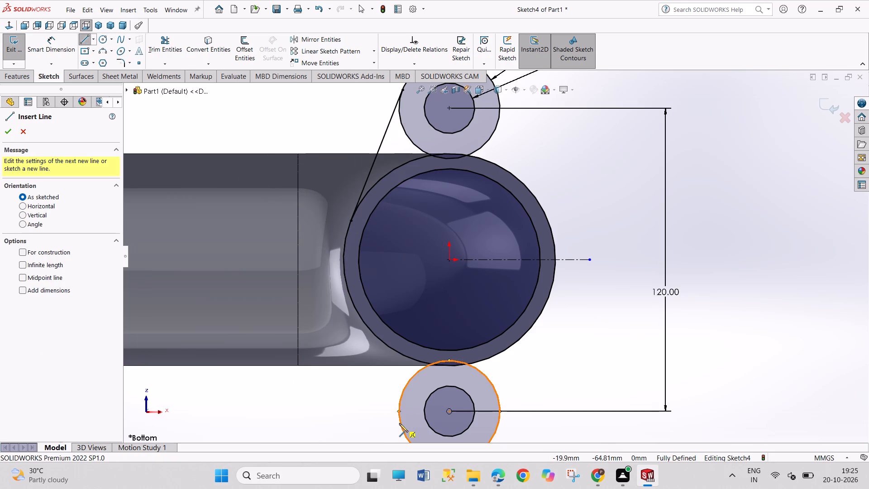
pyautogui.click(399, 423)
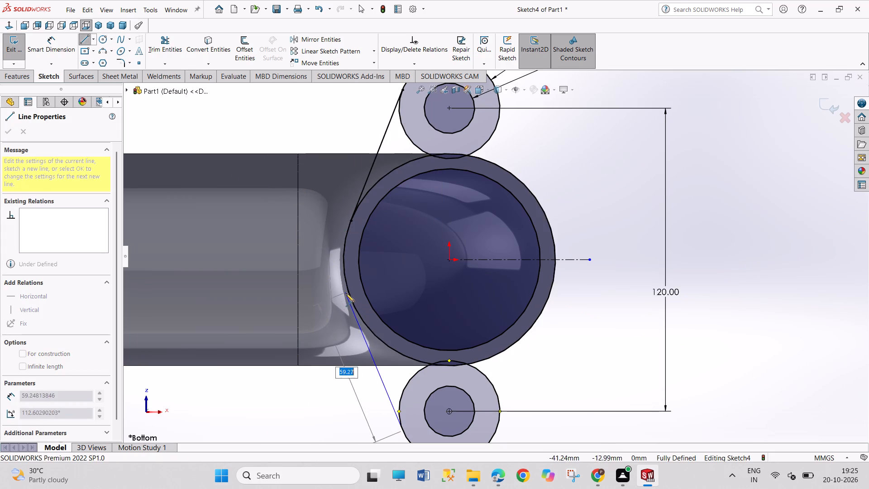
pyautogui.click(349, 297)
pyautogui.rightClick(327, 406)
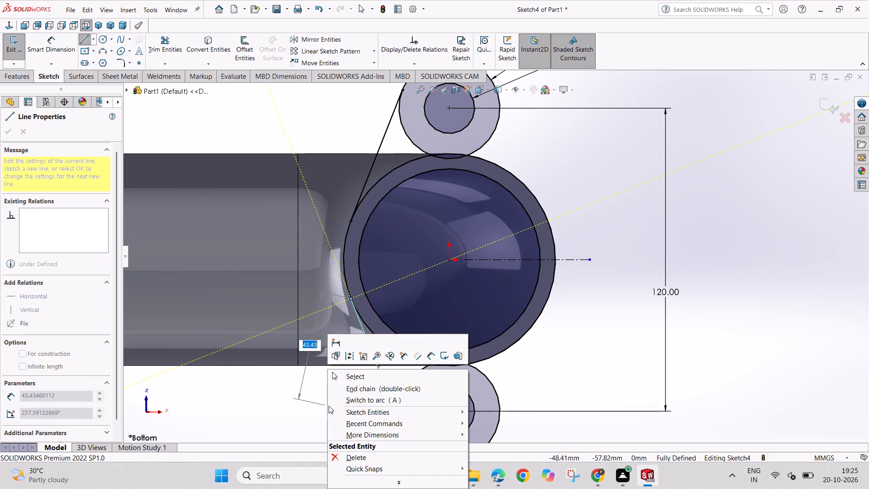
pyautogui.click(340, 372)
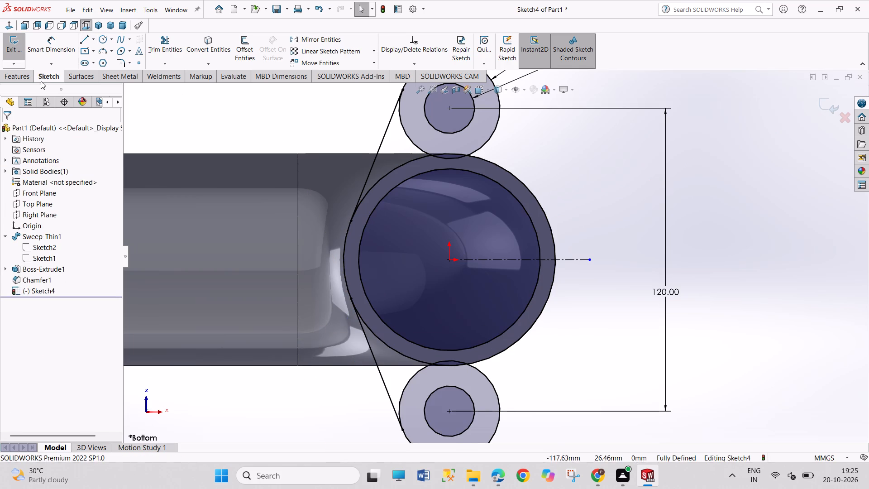
# Sketch a line about 56 mm long from the lower 40 mm circle to the pipe's outer circle, on the side away from the first flange.
pyautogui.click(82, 40)
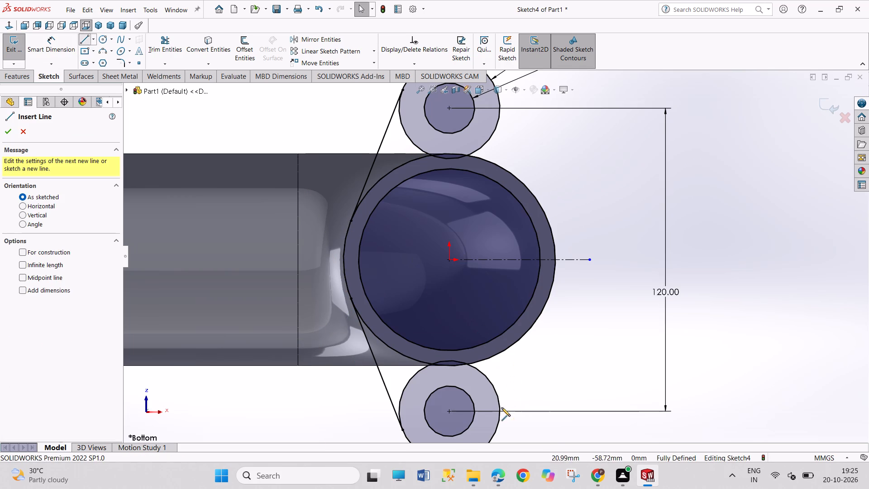
pyautogui.click(498, 406)
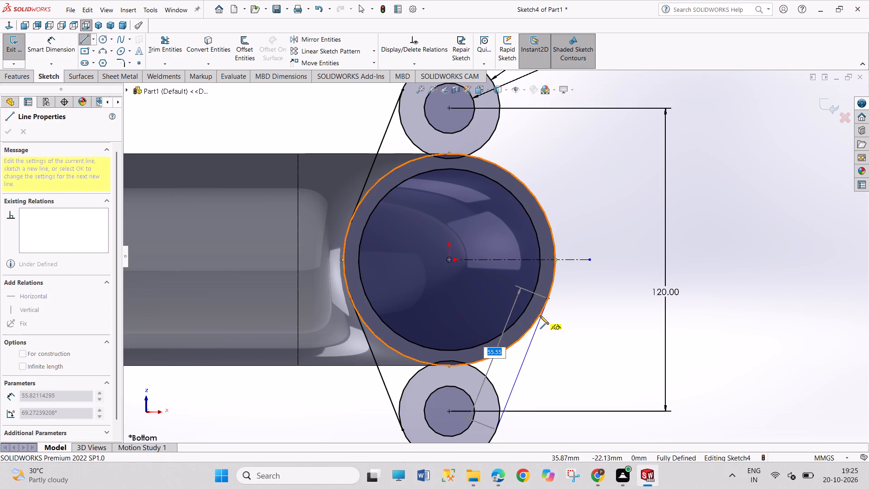
pyautogui.click(540, 316)
pyautogui.rightClick(568, 340)
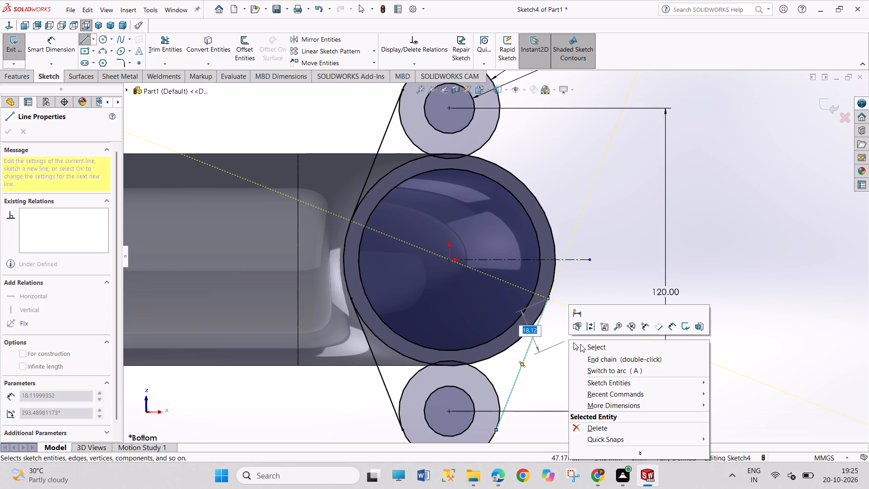
pyautogui.click(580, 344)
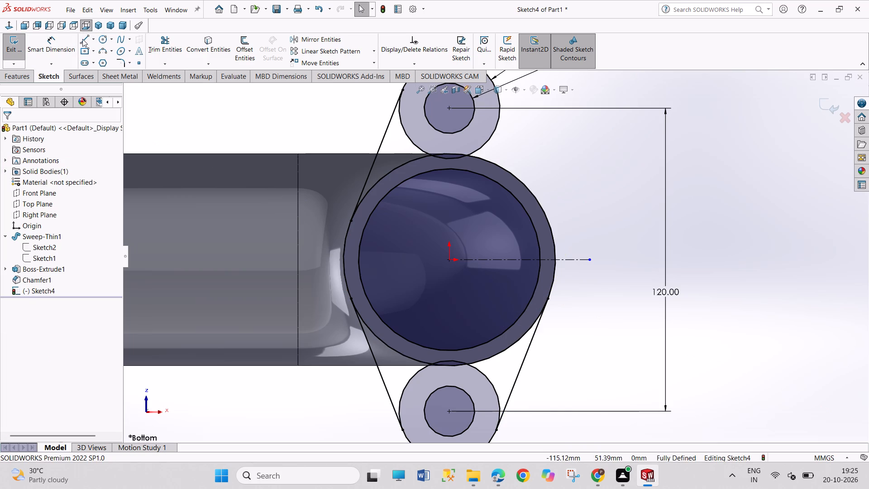
# Sketch a line about 56 mm long from the pipe's outer circle to the upper 40 mm circle, on the side away from the first flange.
pyautogui.click(82, 39)
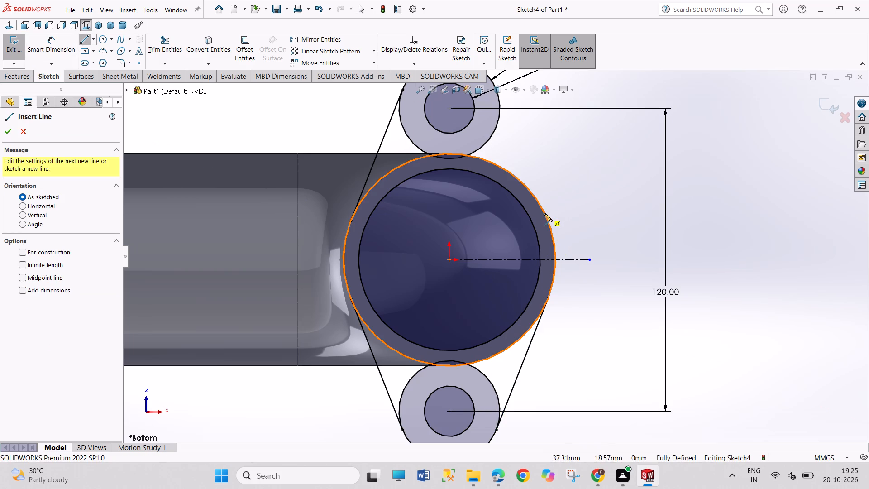
pyautogui.click(544, 213)
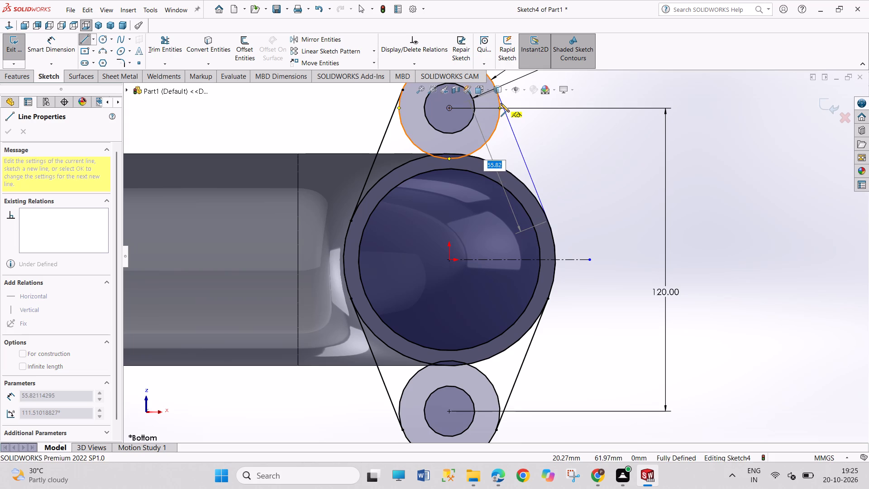
pyautogui.click(501, 103)
pyautogui.rightClick(560, 160)
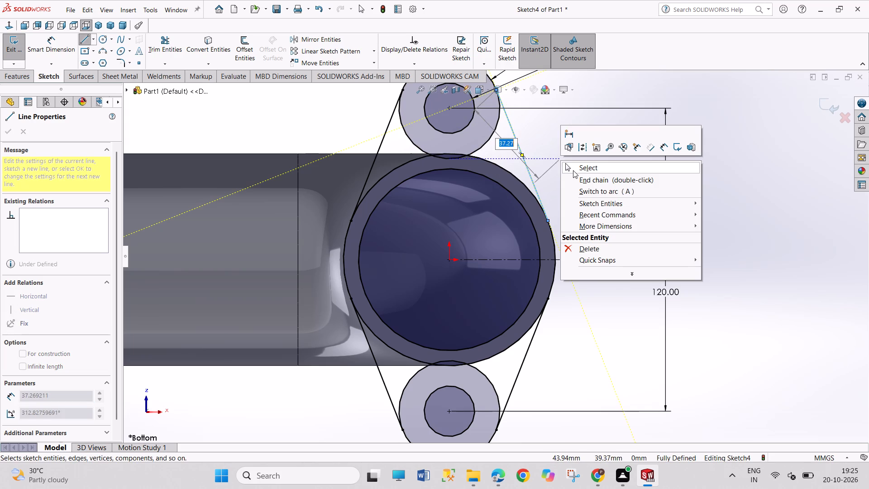
pyautogui.click(574, 167)
# Trim the lower 40 mm circle's arcs that lie inside the flange outline, including the short piece overlapping the pipe's outer circle.
pyautogui.scroll(1, 573, 182)
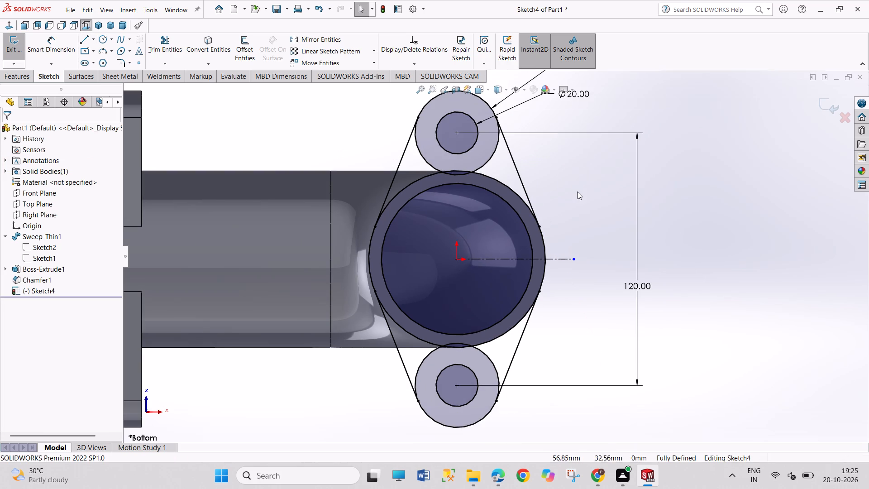
pyautogui.scroll(1, 577, 192)
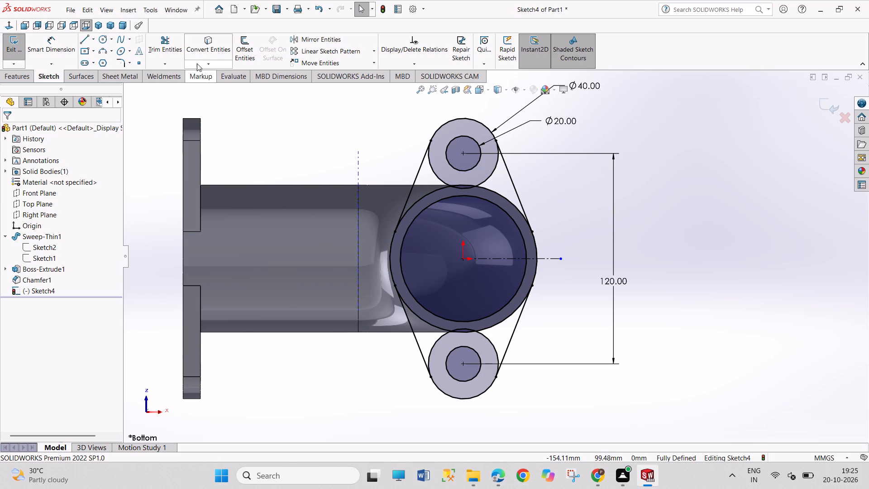
pyautogui.click(166, 43)
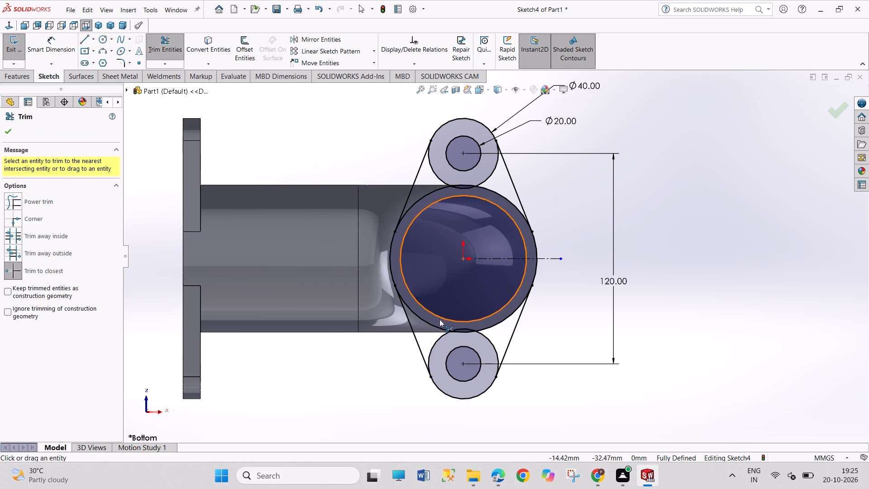
pyautogui.click(435, 342)
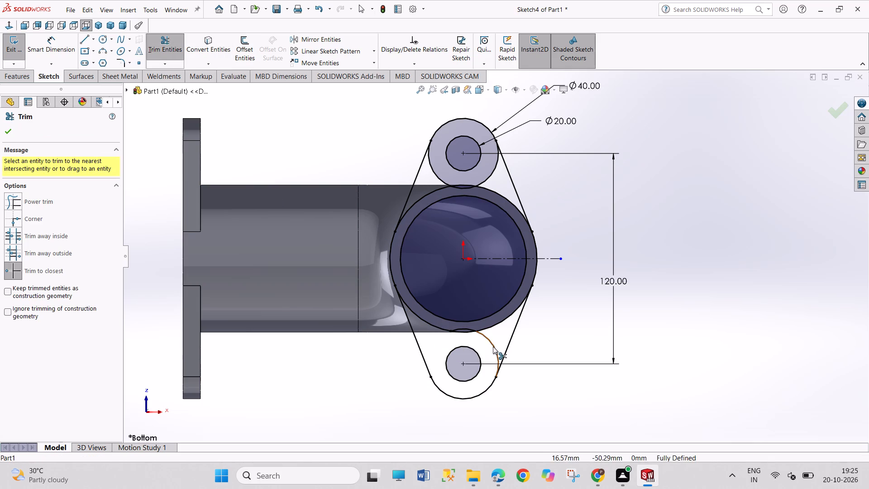
pyautogui.click(493, 346)
pyautogui.scroll(-3, 481, 327)
pyautogui.click(457, 317)
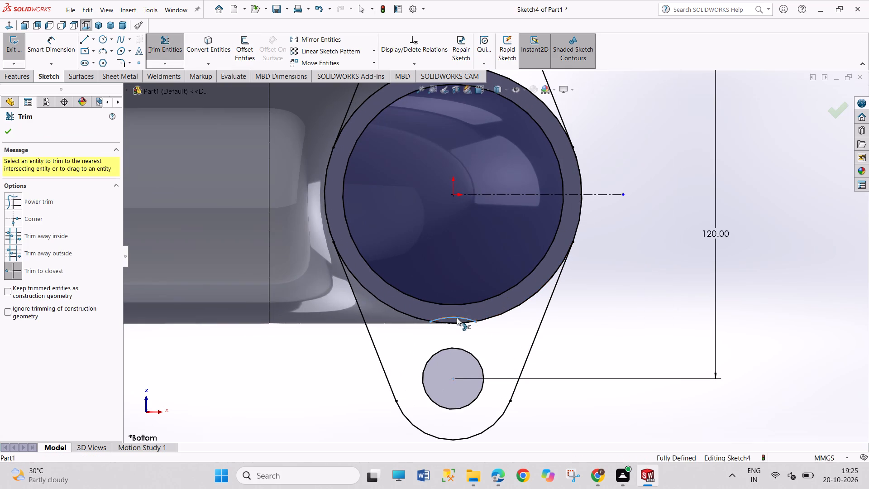
# Trim the upper 40 mm circle's arcs that lie inside the flange outline, including the short piece overlapping the pipe's outer circle.
pyautogui.scroll(3, 491, 279)
pyautogui.scroll(-4, 493, 149)
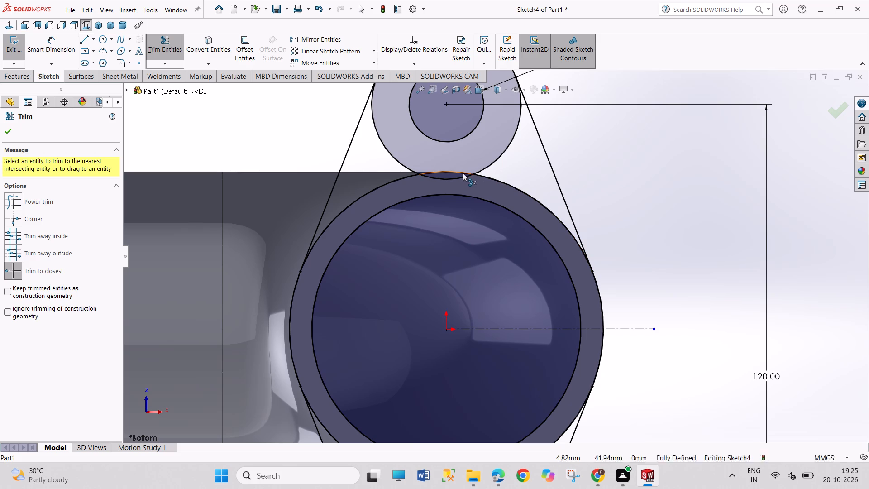
pyautogui.moveTo(460, 178); pyautogui.dragTo(456, 177)
pyautogui.click(399, 161)
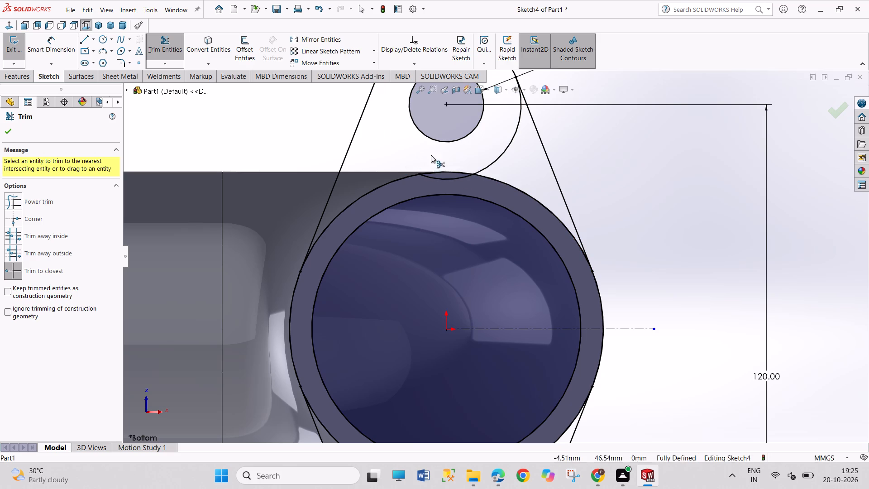
pyautogui.click(460, 180)
pyautogui.click(492, 165)
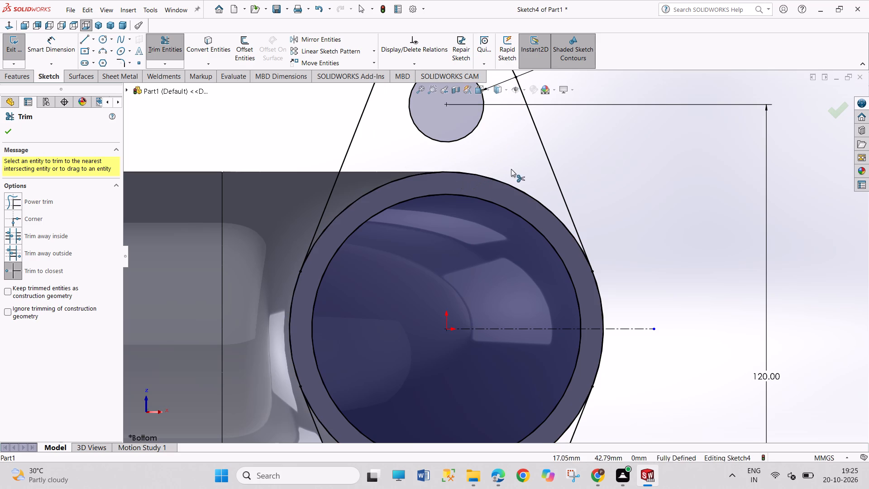
# Trim the upper and lower arcs of the pipe's outer circle between the tangent lines, leaving one closed flange outline.
pyautogui.scroll(3, 514, 169)
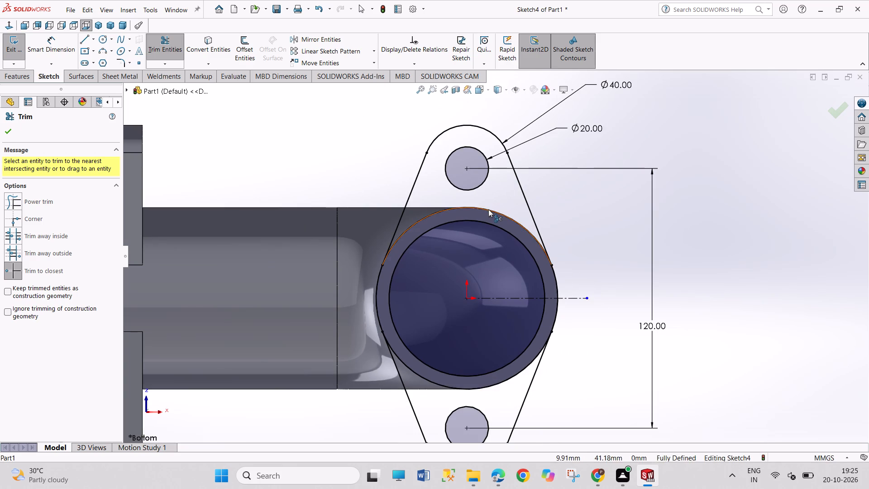
pyautogui.click(488, 209)
pyautogui.click(457, 388)
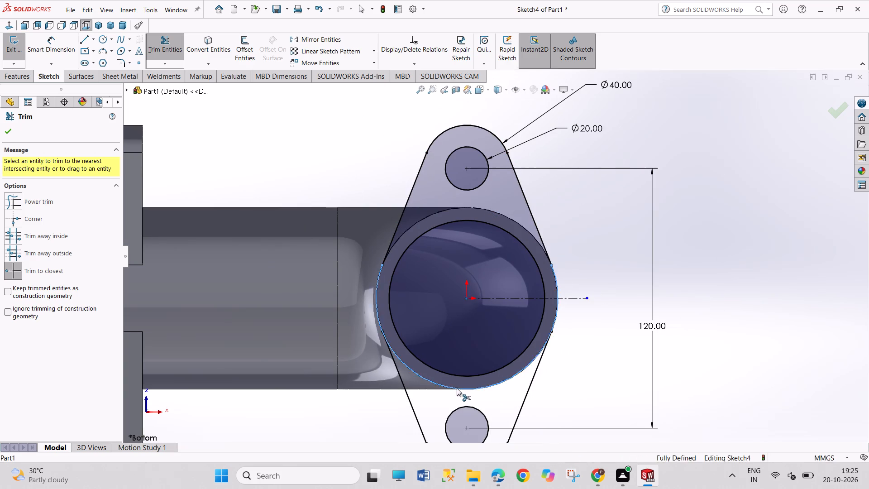
pyautogui.rightClick(595, 329)
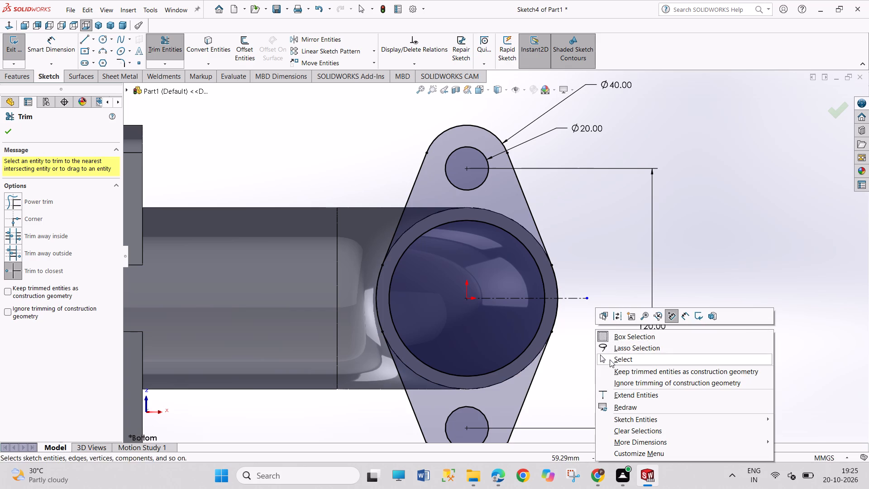
pyautogui.click(610, 360)
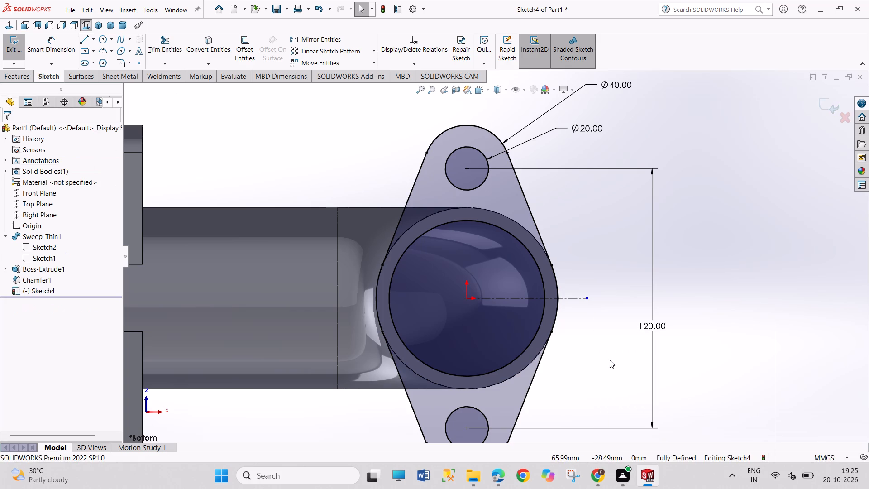
# Extrude the flange sketch 10 mm blind with merged result, reversing the direction so it goes back along the pipe.
pyautogui.click(13, 43)
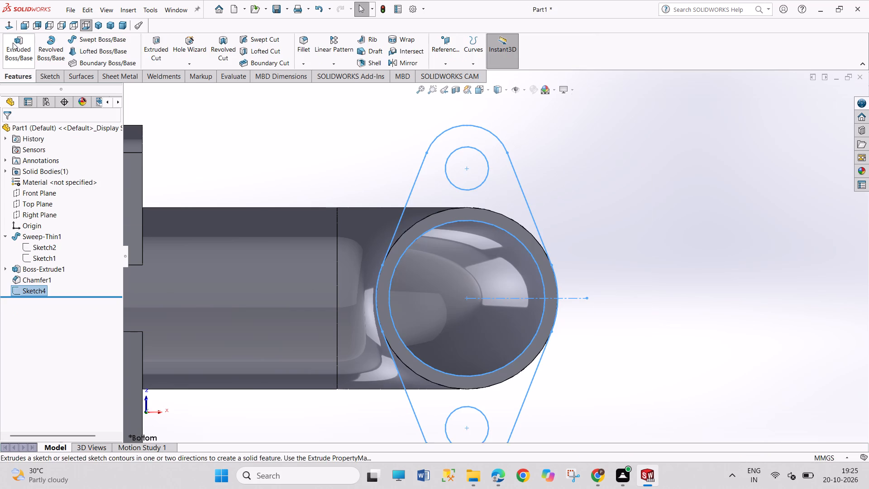
pyautogui.click(13, 44)
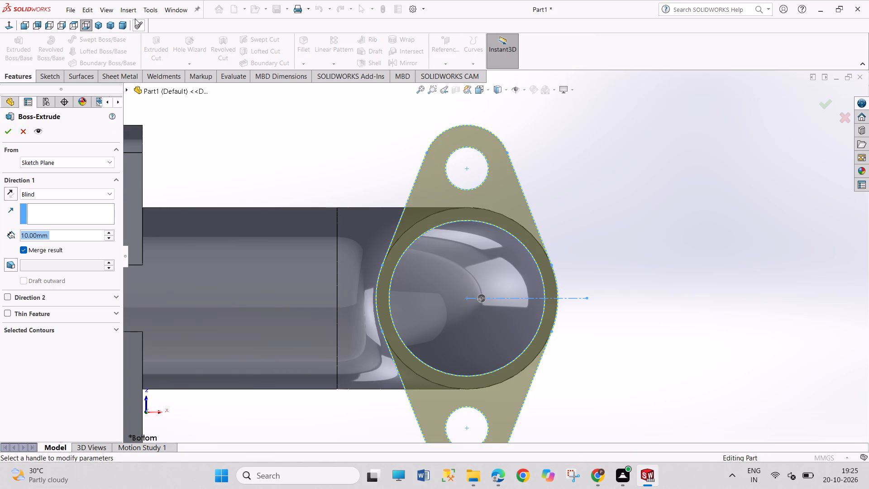
pyautogui.click(95, 25)
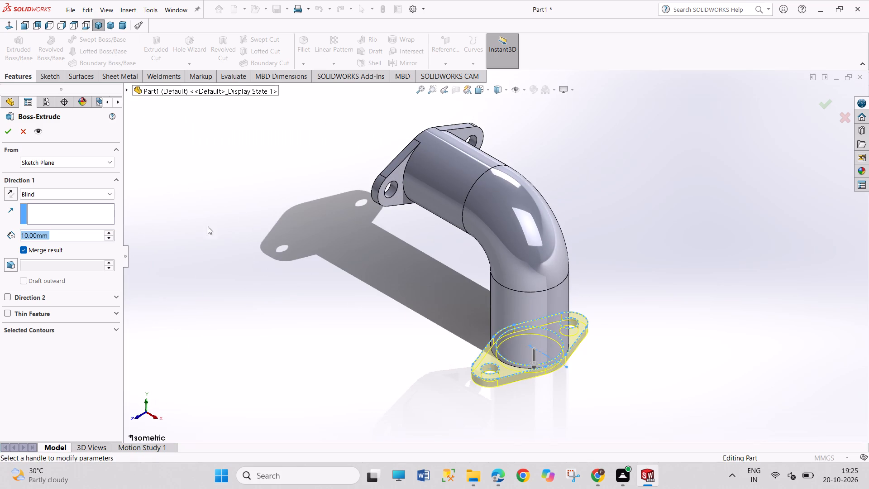
pyautogui.moveTo(303, 289); pyautogui.dragTo(254, 217, button='middle')
pyautogui.scroll(-4, 489, 304)
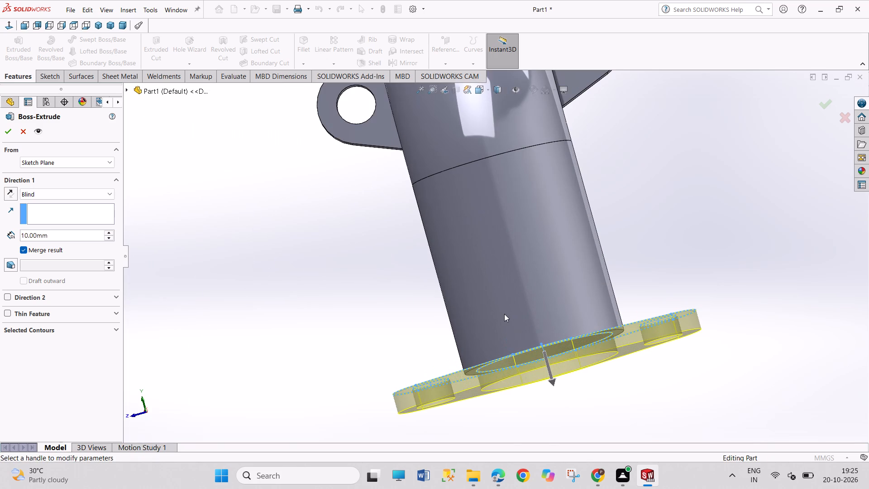
pyautogui.click(10, 192)
pyautogui.click(10, 134)
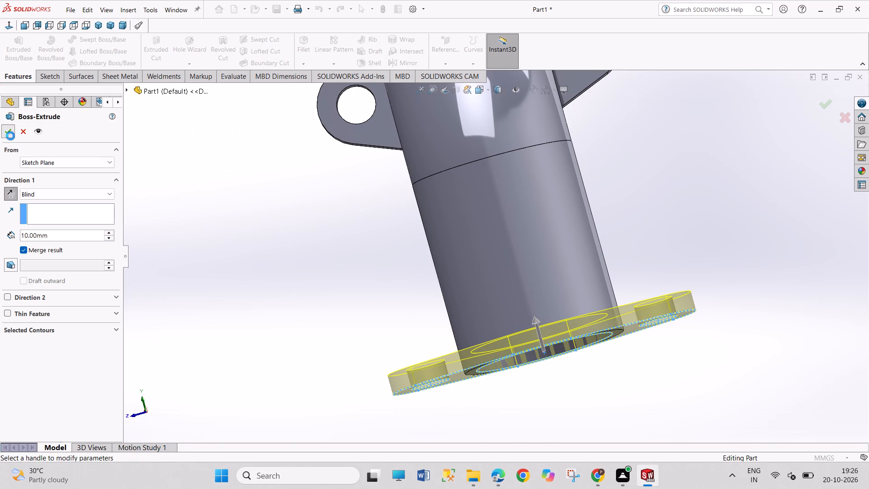
# Chamfer the bore edge on the outer face of the newly extruded two-hole flange, 4 mm at 45 degrees.
pyautogui.moveTo(234, 215); pyautogui.dragTo(283, 299)
pyautogui.moveTo(241, 226); pyautogui.dragTo(286, 299)
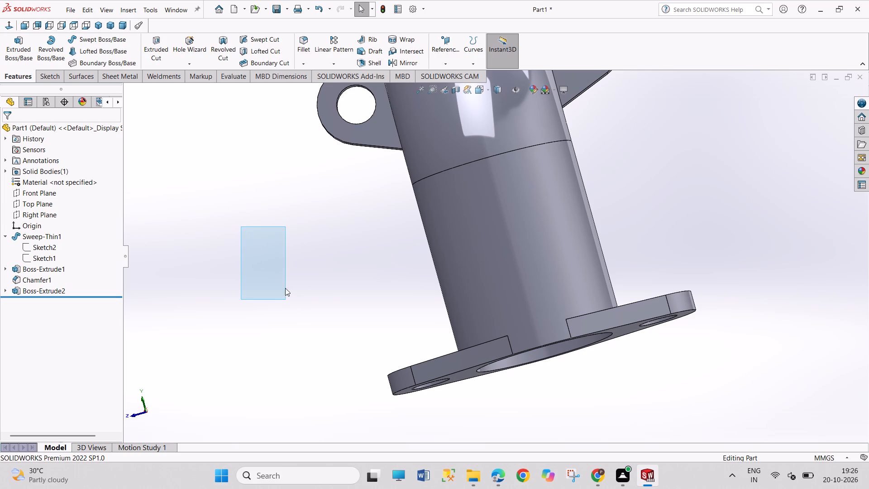
pyautogui.moveTo(331, 273); pyautogui.dragTo(310, 219, button='middle')
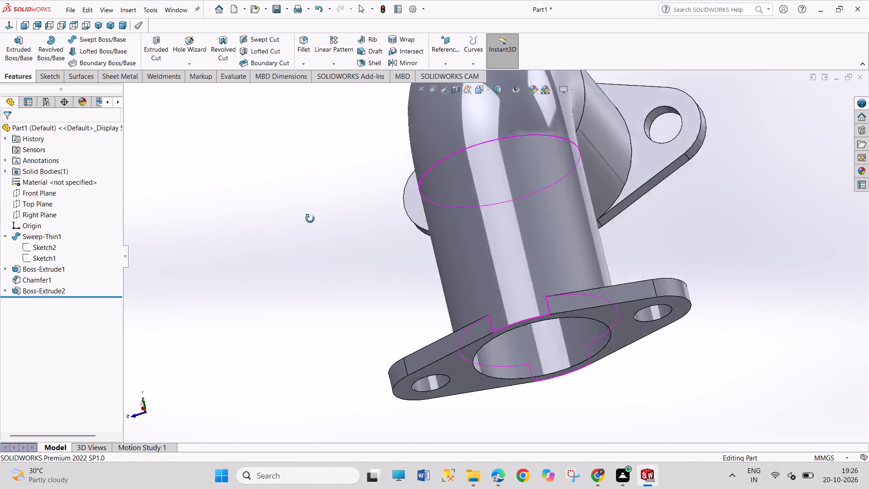
pyautogui.moveTo(310, 219); pyautogui.dragTo(303, 150, button='middle')
pyautogui.scroll(-1, 611, 373)
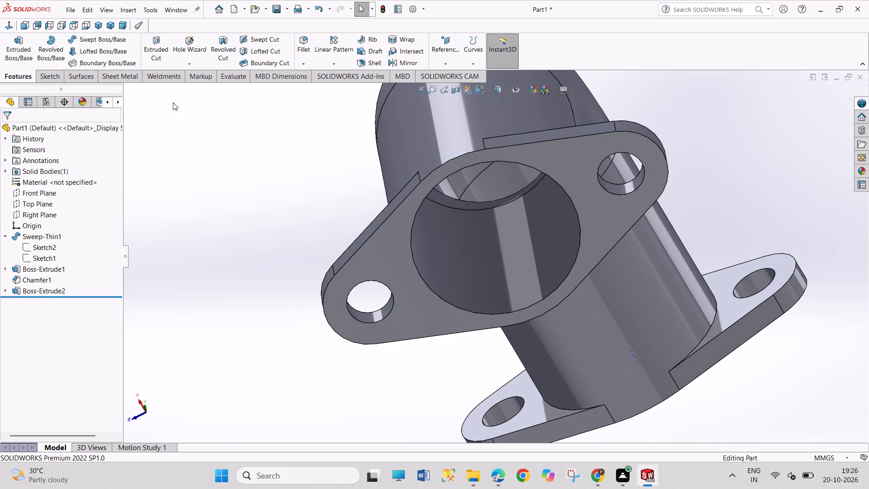
pyautogui.click(302, 65)
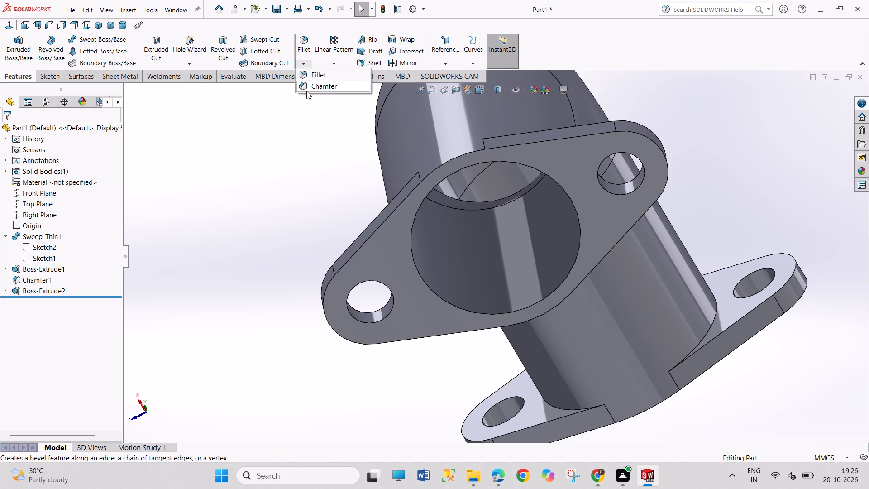
pyautogui.click(306, 91)
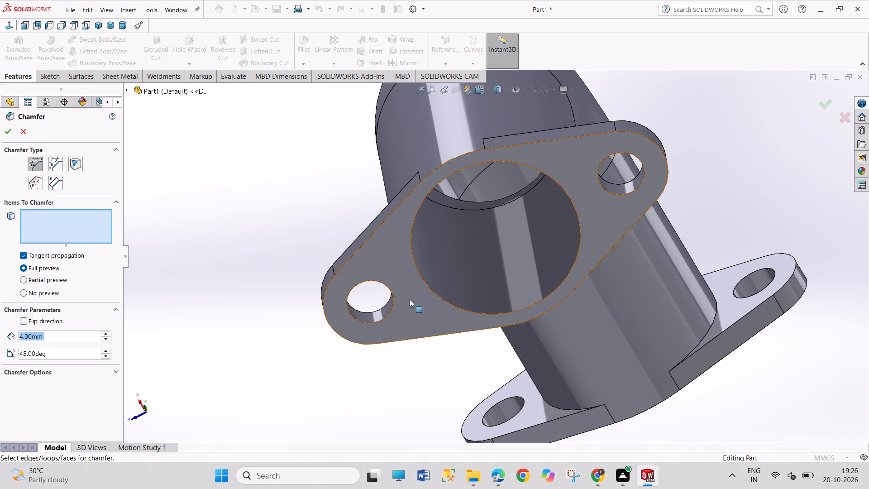
pyautogui.click(473, 312)
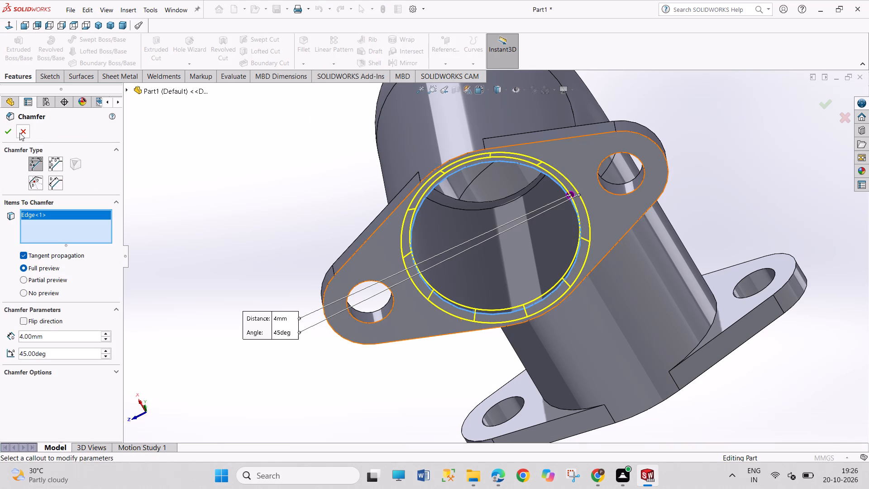
pyautogui.click(13, 130)
pyautogui.moveTo(218, 182); pyautogui.dragTo(268, 268)
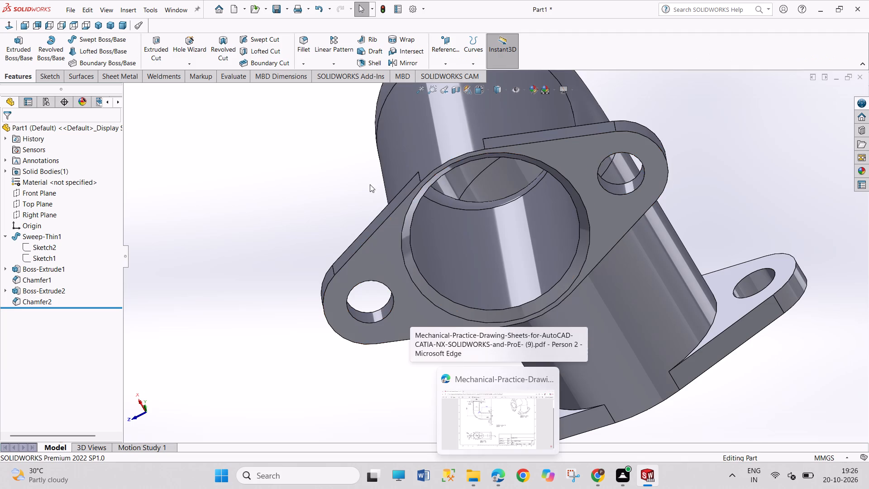
# Fillet both arc edges where the pipe meets the back face of the second flange with a 3 mm radius.
pyautogui.scroll(-2, 443, 170)
pyautogui.scroll(4, 583, 309)
pyautogui.moveTo(662, 245); pyautogui.dragTo(599, 255, button='middle')
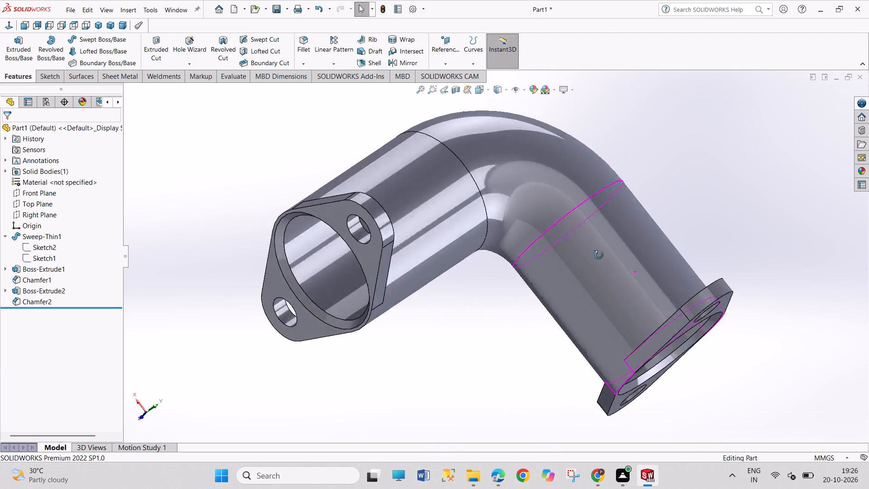
pyautogui.moveTo(599, 255); pyautogui.dragTo(558, 296, button='middle')
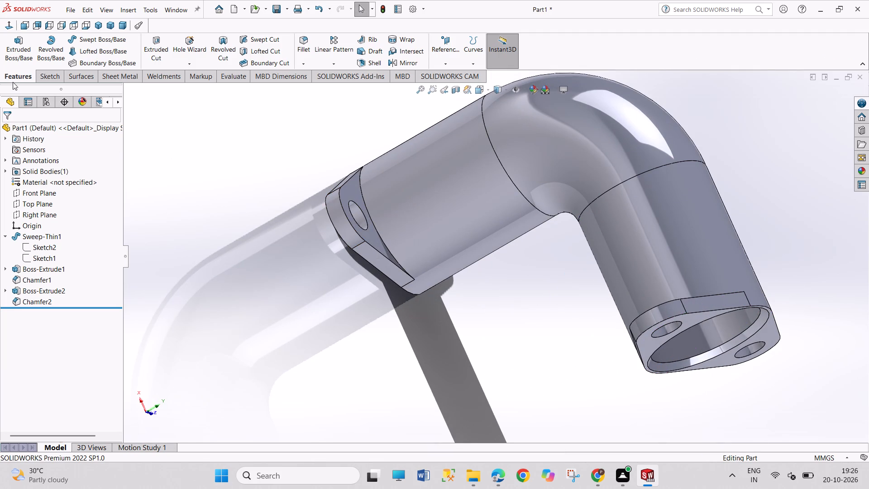
pyautogui.click(305, 49)
pyautogui.click(384, 241)
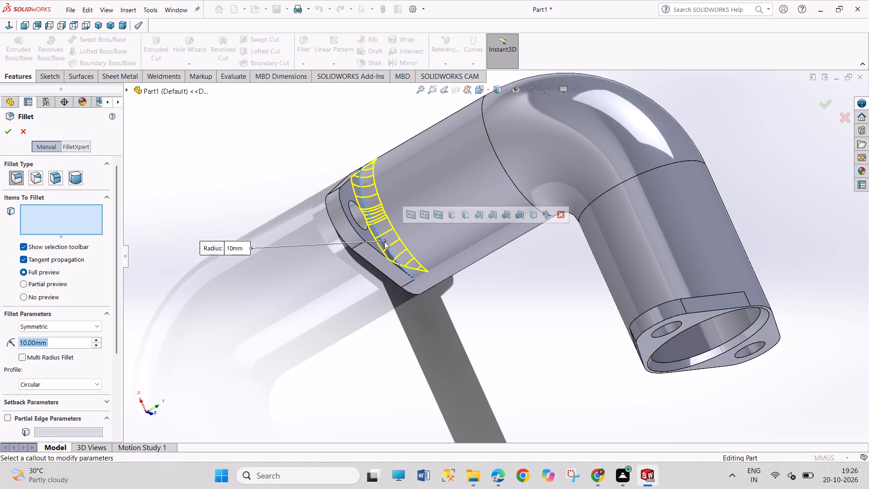
pyautogui.moveTo(472, 309); pyautogui.dragTo(372, 283, button='middle')
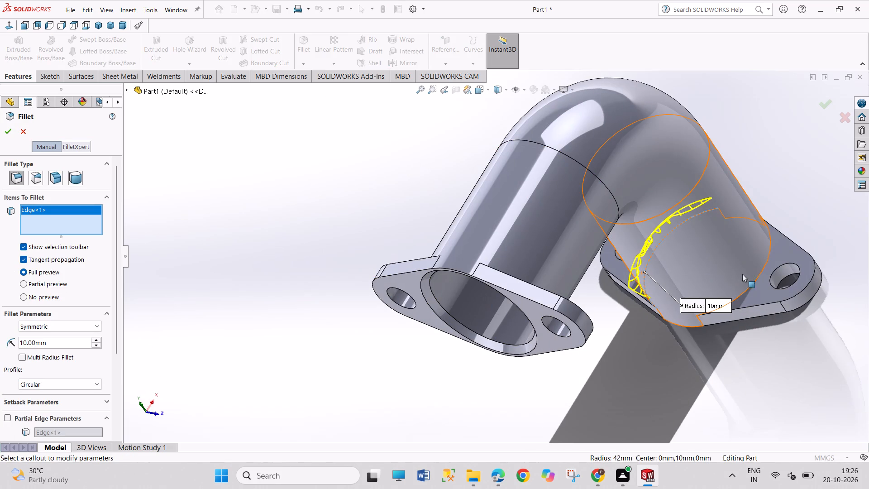
pyautogui.click(751, 285)
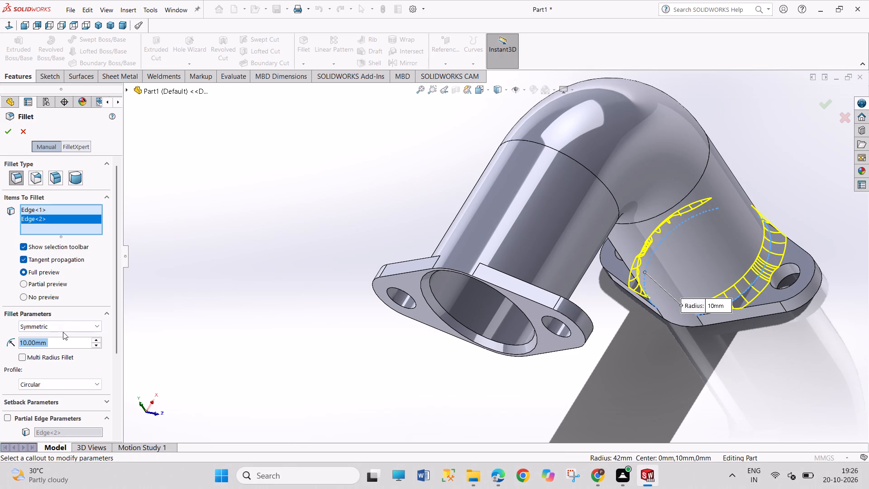
pyautogui.press('3')
pyautogui.press('Return')
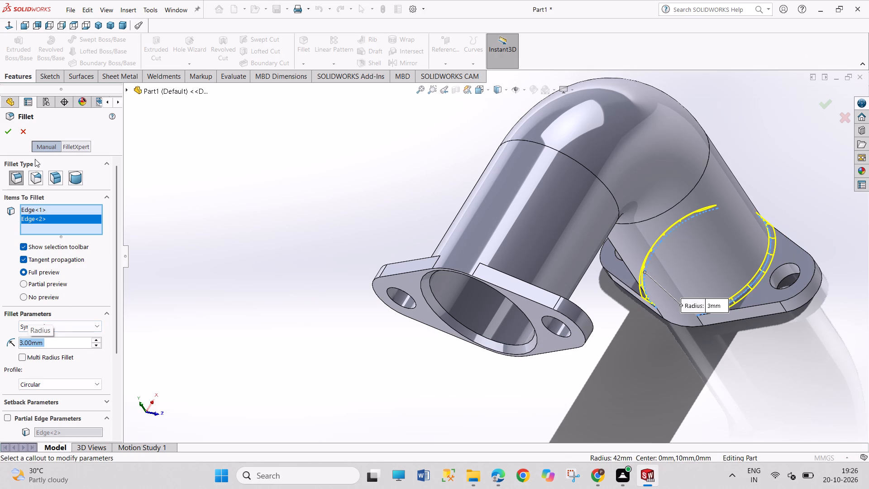
pyautogui.click(10, 131)
pyautogui.moveTo(328, 338); pyautogui.dragTo(395, 404)
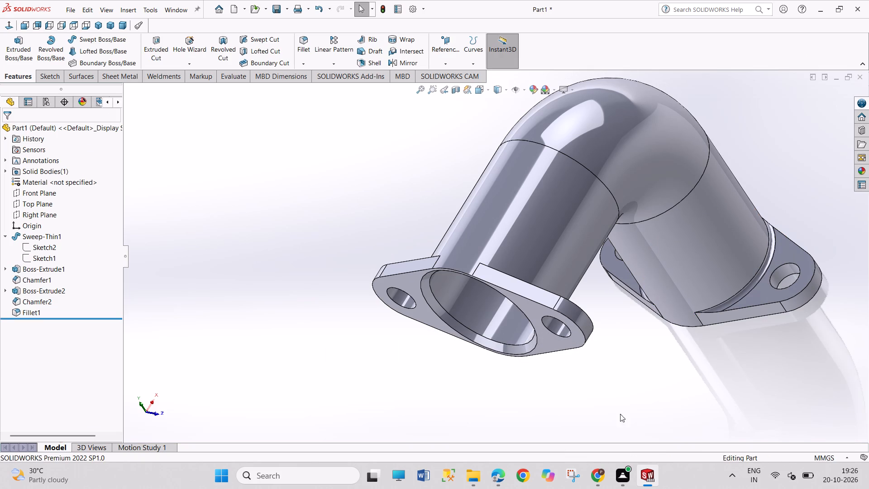
# Fillet both arc edges where the pipe meets the back face of the first flange with a 3 mm radius.
pyautogui.moveTo(601, 413); pyautogui.dragTo(581, 416, button='middle')
pyautogui.moveTo(590, 344); pyautogui.dragTo(537, 368, button='middle')
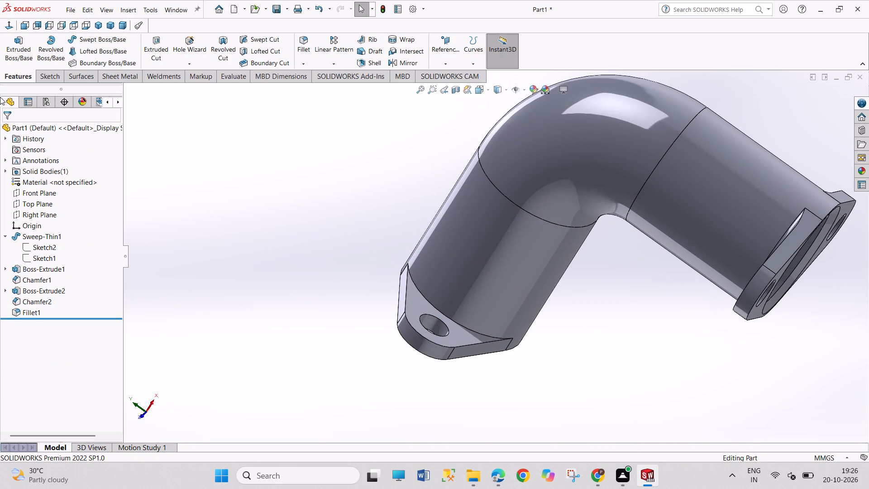
pyautogui.click(304, 44)
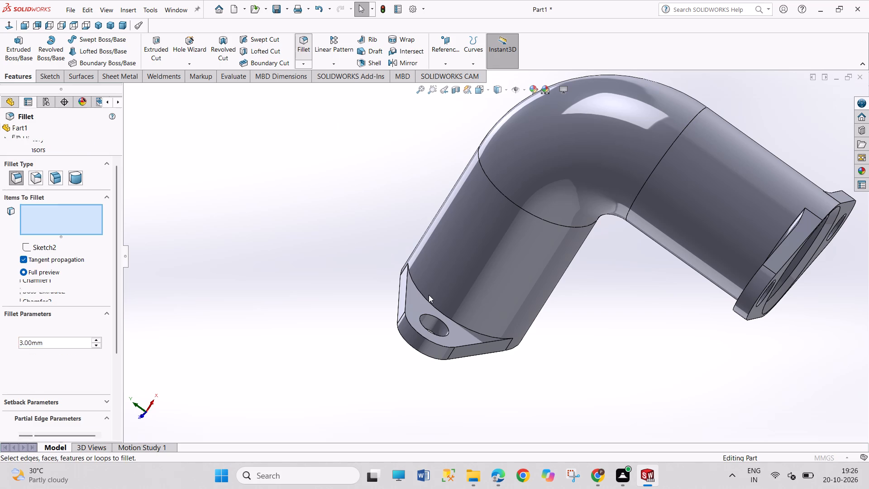
pyautogui.click(429, 301)
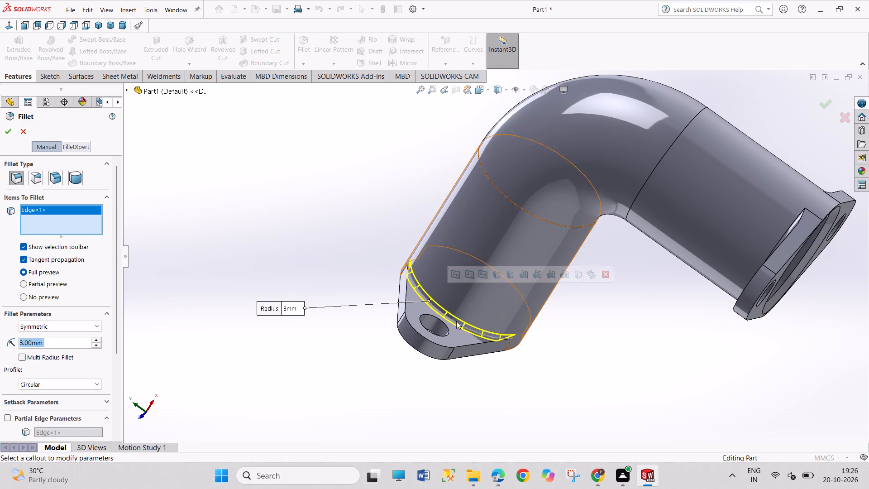
pyautogui.scroll(1, 579, 321)
pyautogui.moveTo(589, 323); pyautogui.dragTo(497, 318, button='middle')
pyautogui.scroll(3, 698, 320)
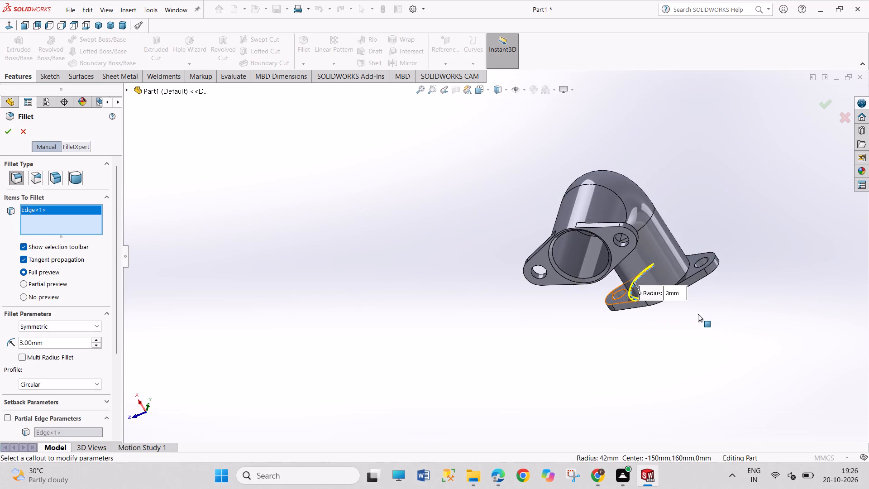
pyautogui.scroll(-5, 681, 280)
pyautogui.click(632, 244)
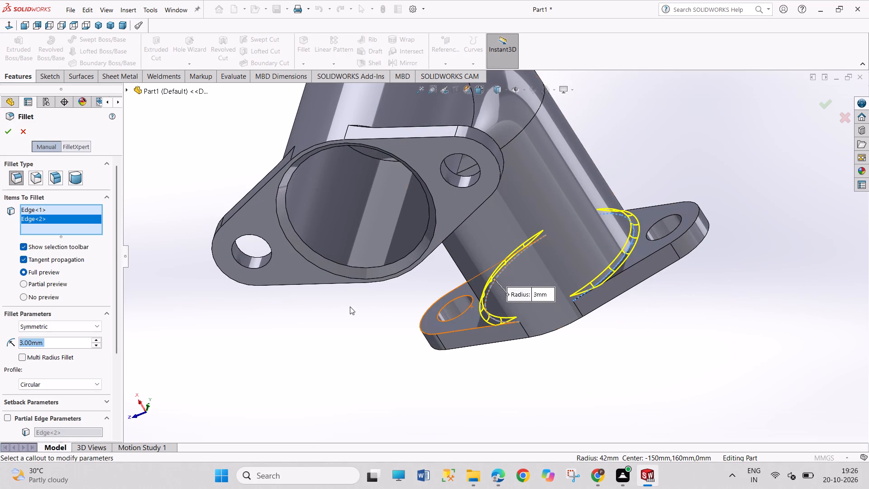
pyautogui.click(6, 129)
pyautogui.moveTo(332, 369); pyautogui.dragTo(433, 418)
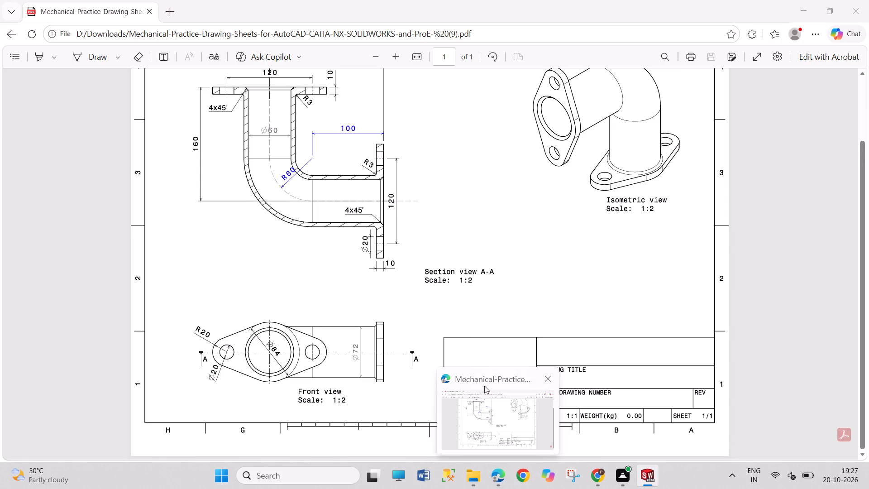
# Edit the second flange's sketch, drawing a pair of concentric circles on each side of the bore along its horizontal axis, inner ones about 10 mm.
pyautogui.scroll(4, 748, 322)
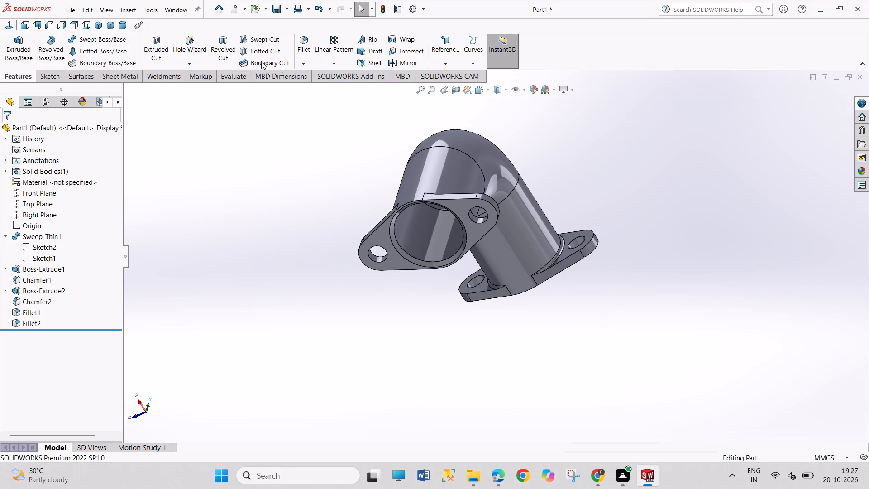
pyautogui.click(100, 24)
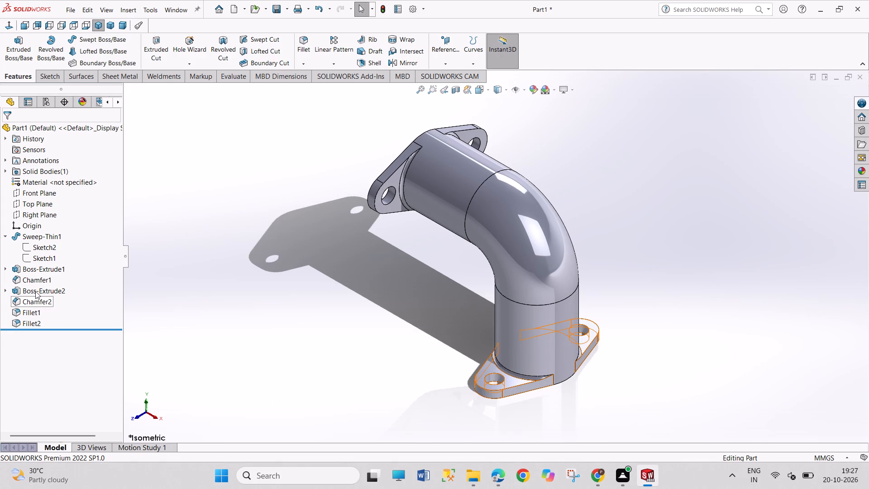
pyautogui.click(4, 288)
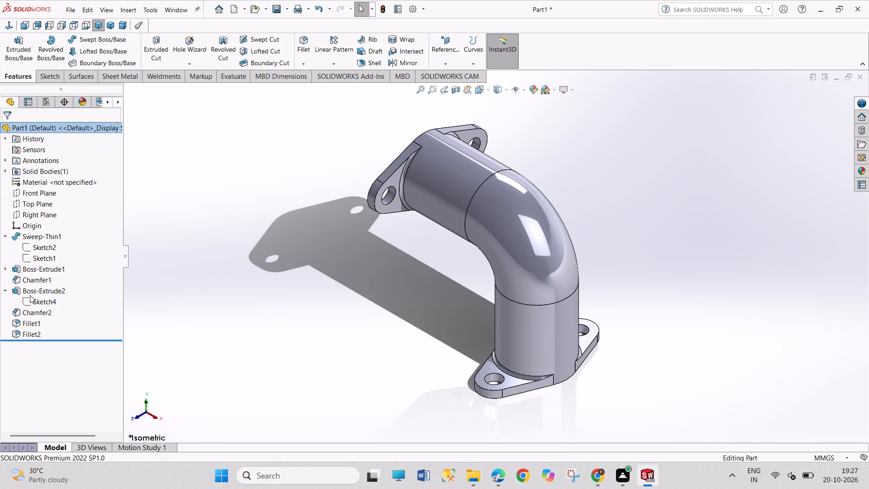
pyautogui.click(32, 298)
pyautogui.click(40, 273)
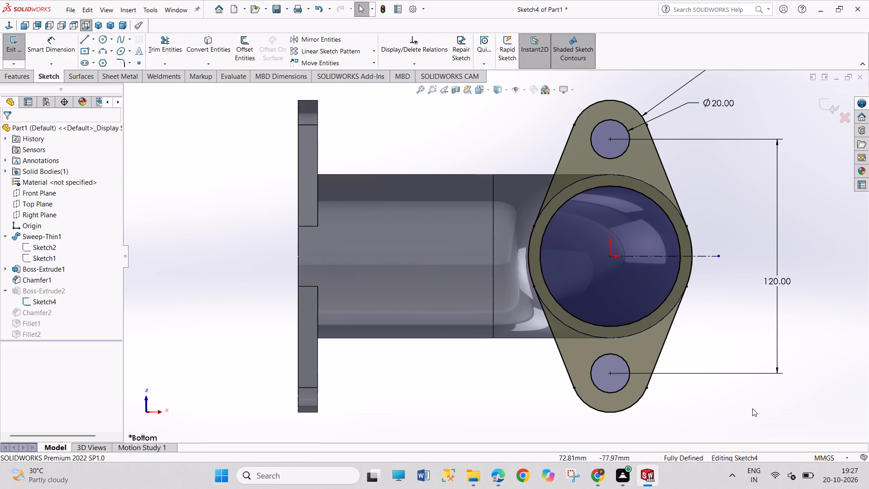
pyautogui.click(102, 41)
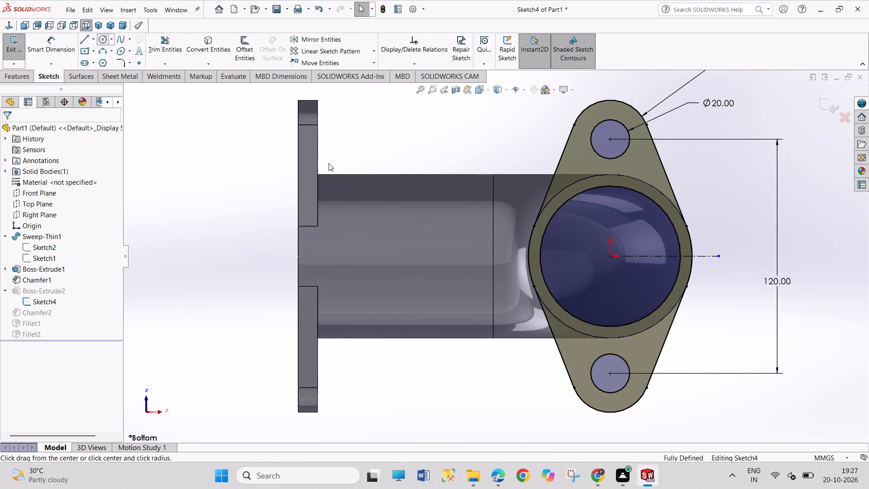
pyautogui.click(466, 255)
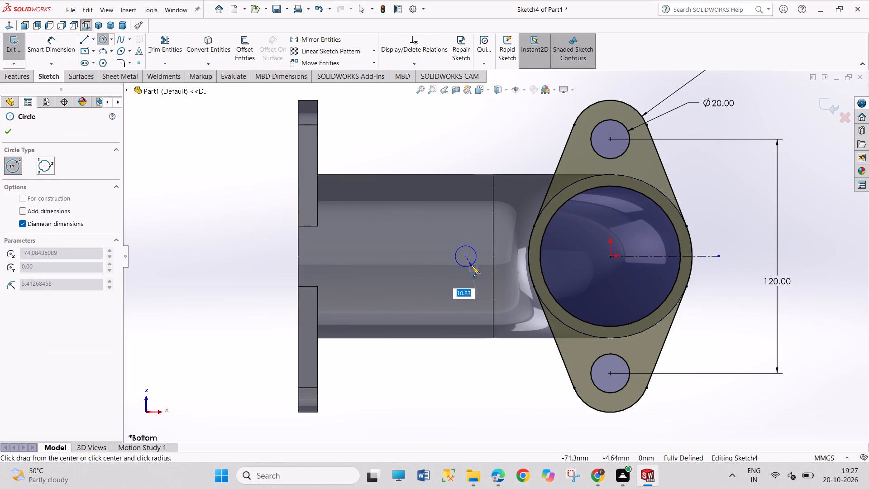
pyautogui.moveTo(471, 265); pyautogui.dragTo(481, 269)
pyautogui.click(764, 254)
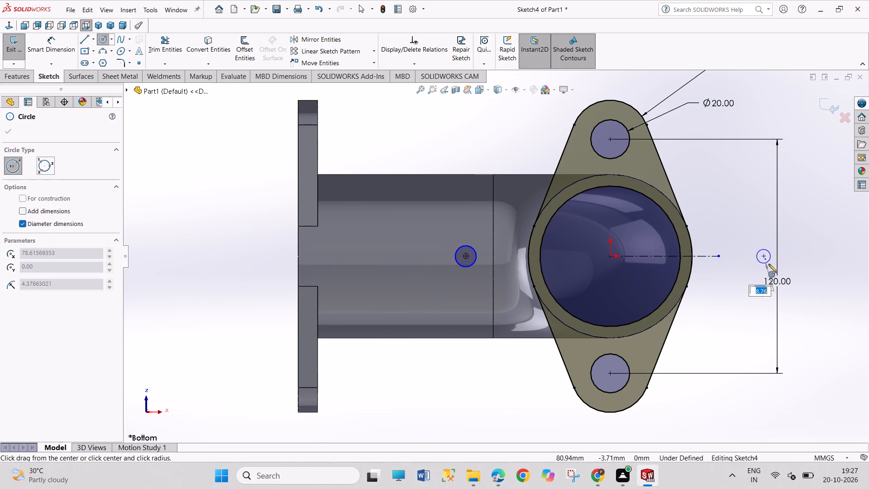
pyautogui.click(769, 264)
pyautogui.click(764, 256)
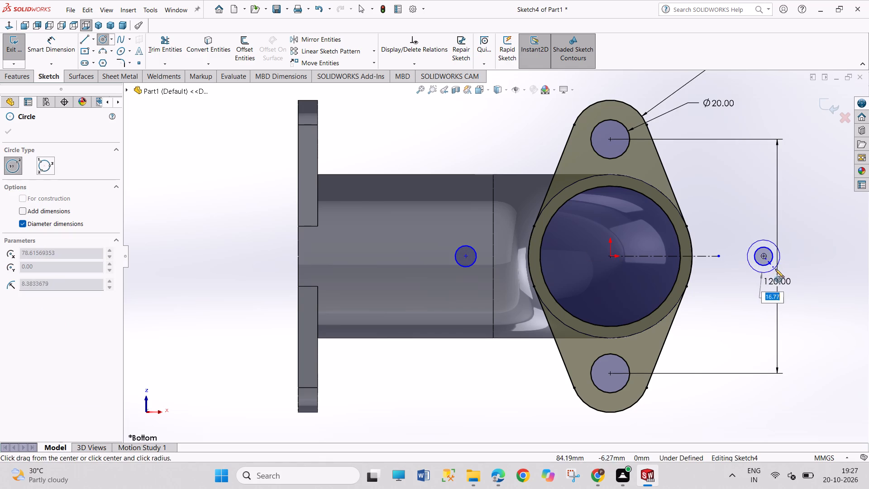
pyautogui.click(776, 270)
pyautogui.click(467, 257)
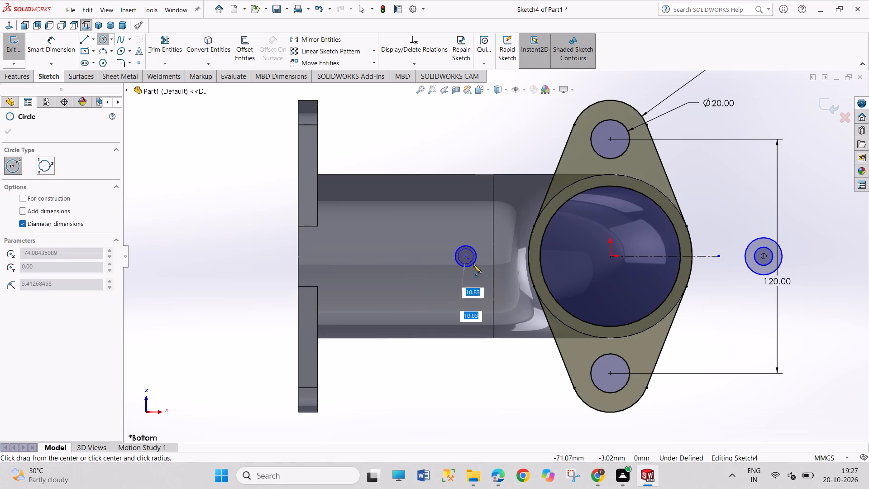
pyautogui.click(482, 275)
# Dimension the horizontal distance between the centres of the two new circle pairs as 120 mm.
pyautogui.moveTo(522, 384); pyautogui.dragTo(501, 273, button='right')
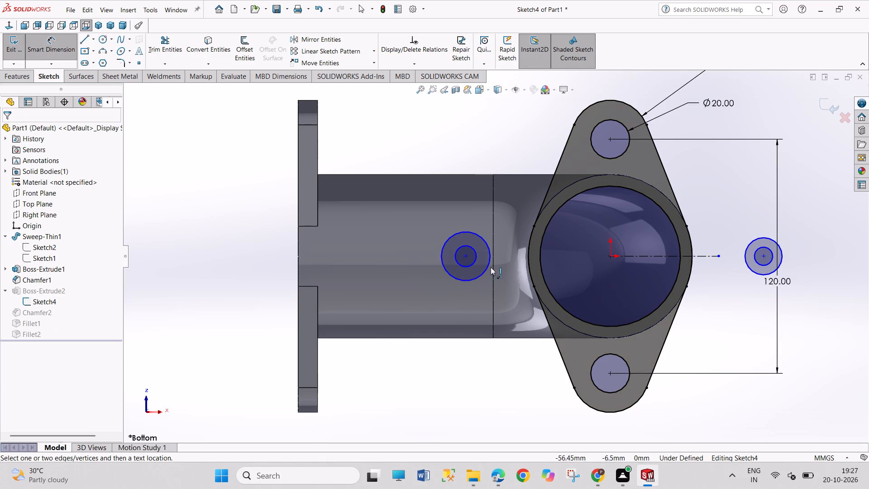
pyautogui.click(465, 258)
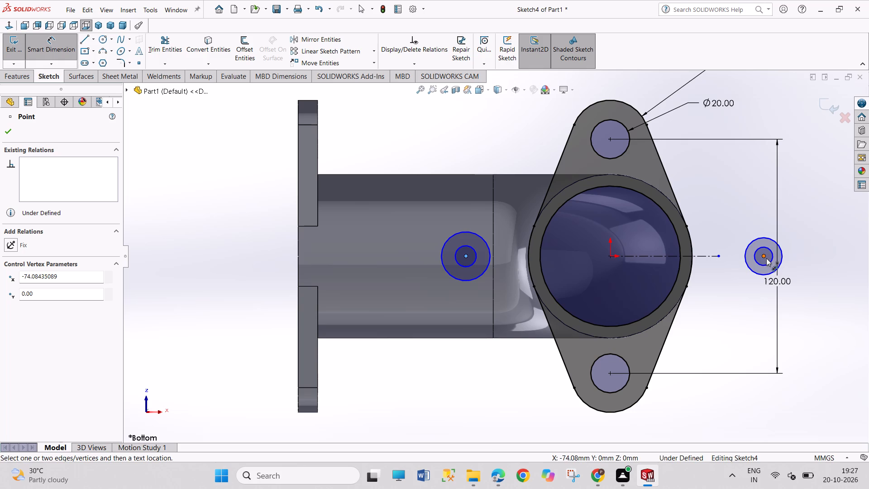
pyautogui.click(764, 256)
pyautogui.click(703, 331)
pyautogui.write('120')
pyautogui.press('Return')
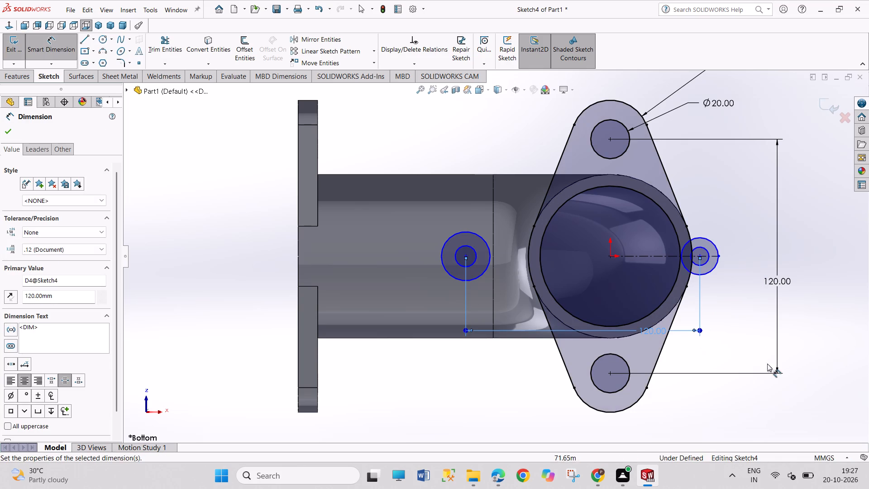
pyautogui.rightClick(764, 341)
pyautogui.click(777, 374)
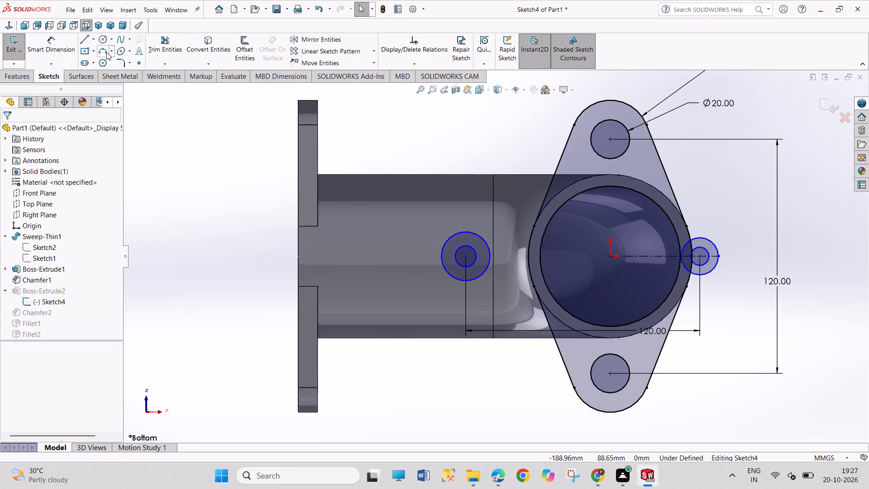
# Draw a construction line about 25 mm long upward from the origin at the bore centre and make it vertical.
pyautogui.click(93, 41)
pyautogui.click(95, 57)
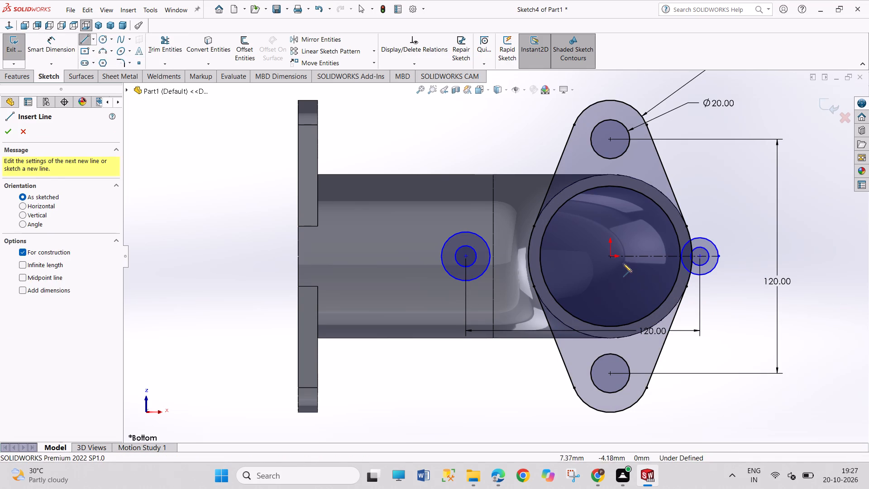
pyautogui.click(611, 257)
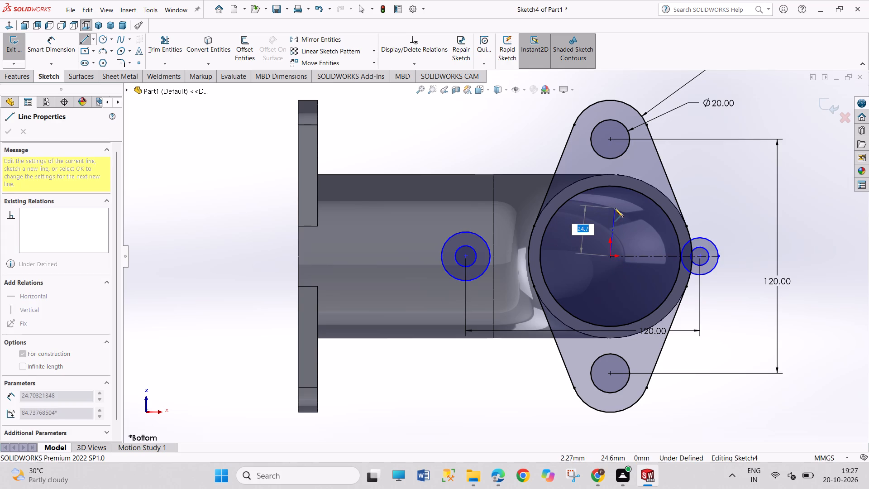
pyautogui.click(615, 208)
pyautogui.rightClick(761, 198)
pyautogui.click(769, 205)
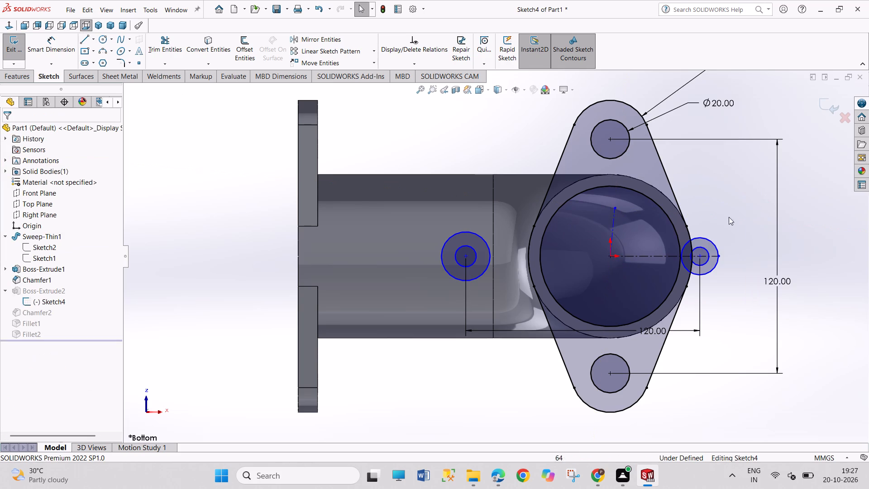
pyautogui.click(615, 225)
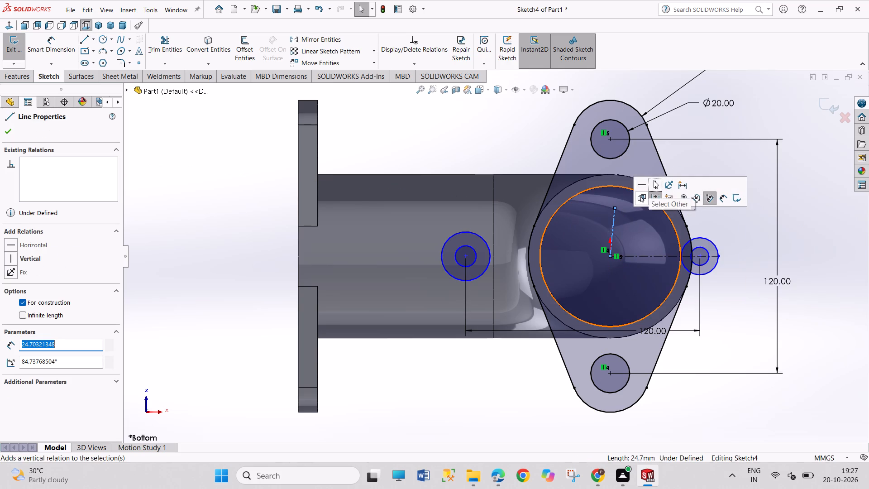
pyautogui.click(654, 180)
pyautogui.moveTo(714, 157); pyautogui.dragTo(755, 221)
# Make the centres of the two new circle pairs symmetric about the vertical construction line.
pyautogui.click(700, 256)
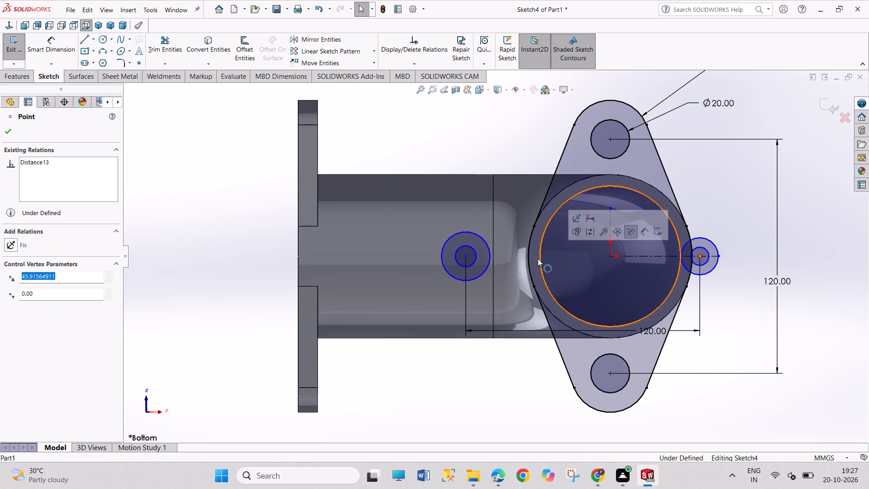
pyautogui.keyDown('ctrl'); pyautogui.click(467, 256); pyautogui.keyUp('ctrl')
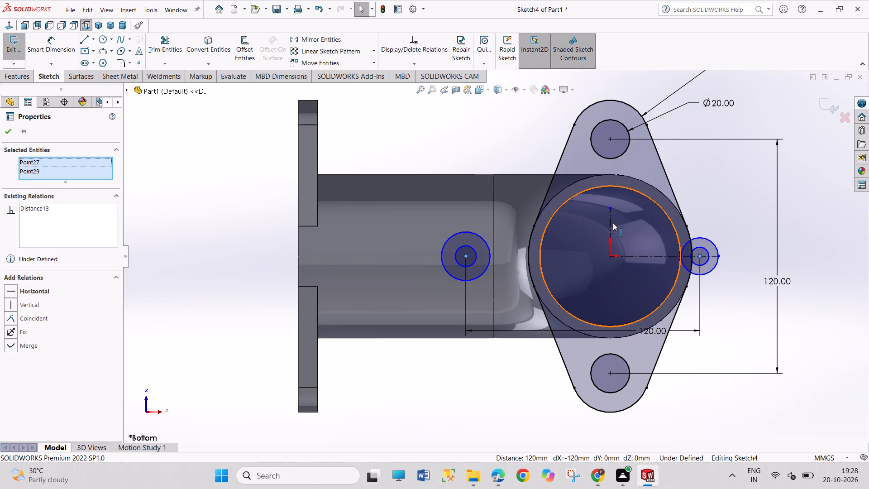
pyautogui.keyDown('ctrl'); pyautogui.click(611, 222); pyautogui.keyUp('ctrl')
pyautogui.click(640, 181)
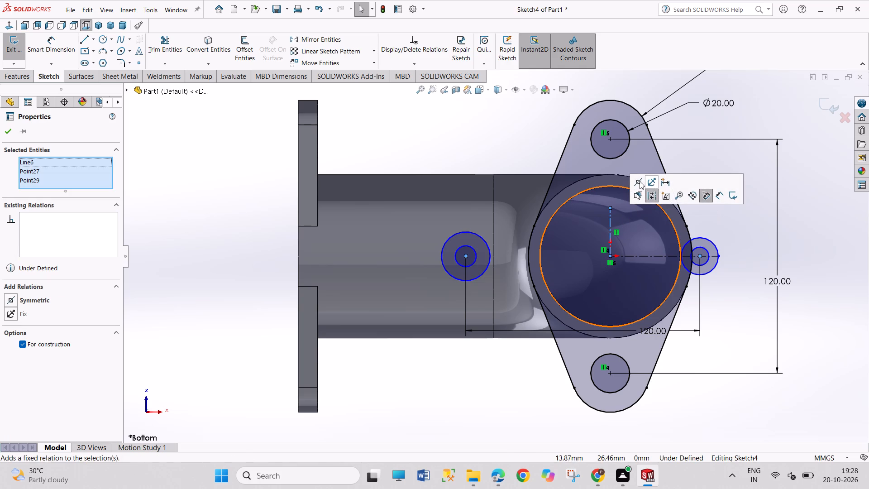
pyautogui.moveTo(729, 180); pyautogui.dragTo(748, 214)
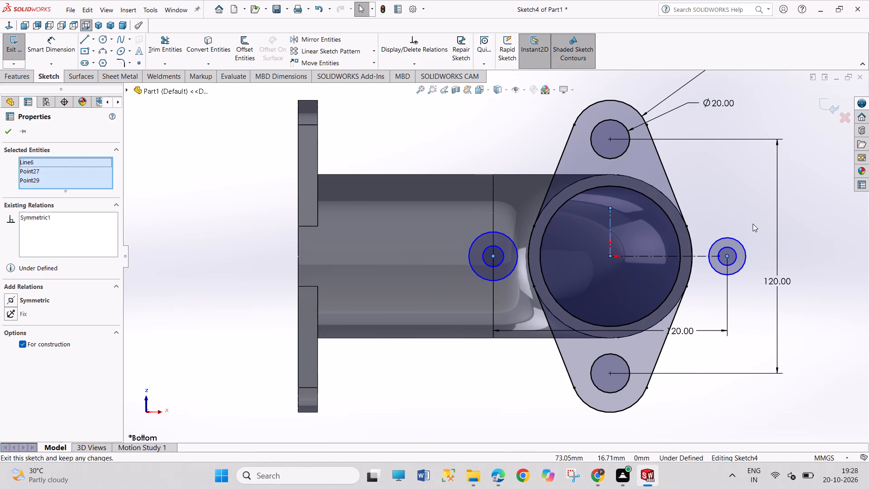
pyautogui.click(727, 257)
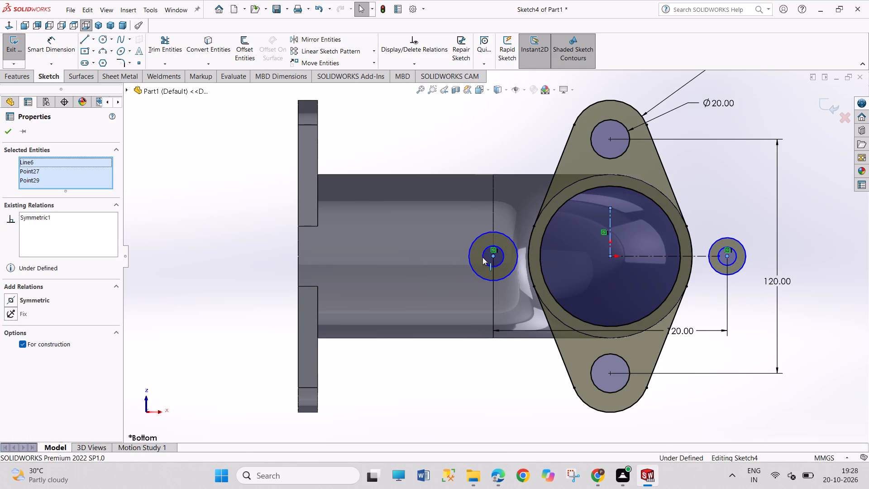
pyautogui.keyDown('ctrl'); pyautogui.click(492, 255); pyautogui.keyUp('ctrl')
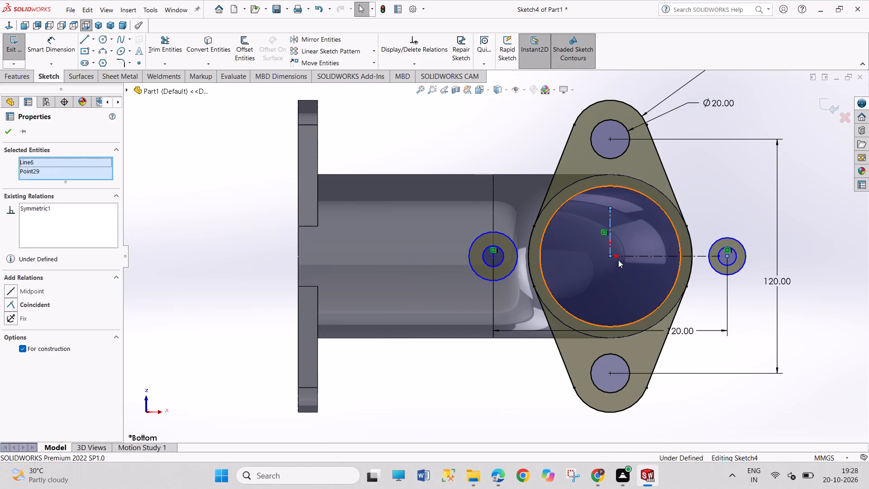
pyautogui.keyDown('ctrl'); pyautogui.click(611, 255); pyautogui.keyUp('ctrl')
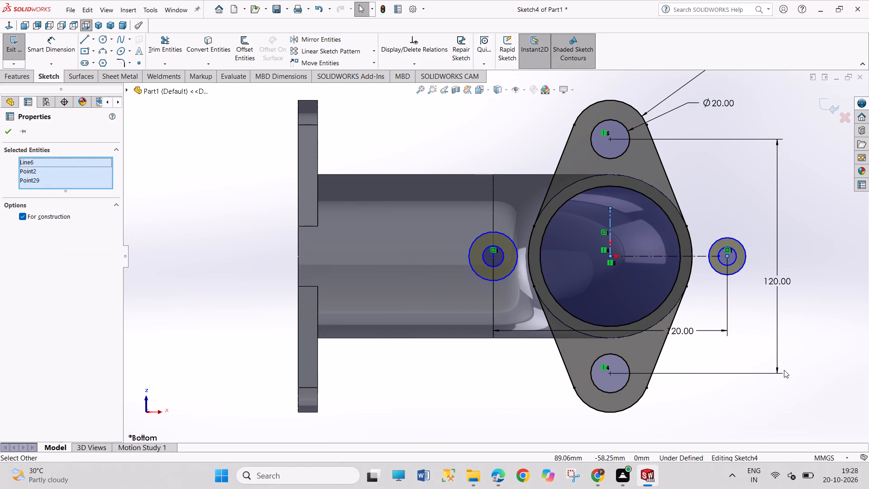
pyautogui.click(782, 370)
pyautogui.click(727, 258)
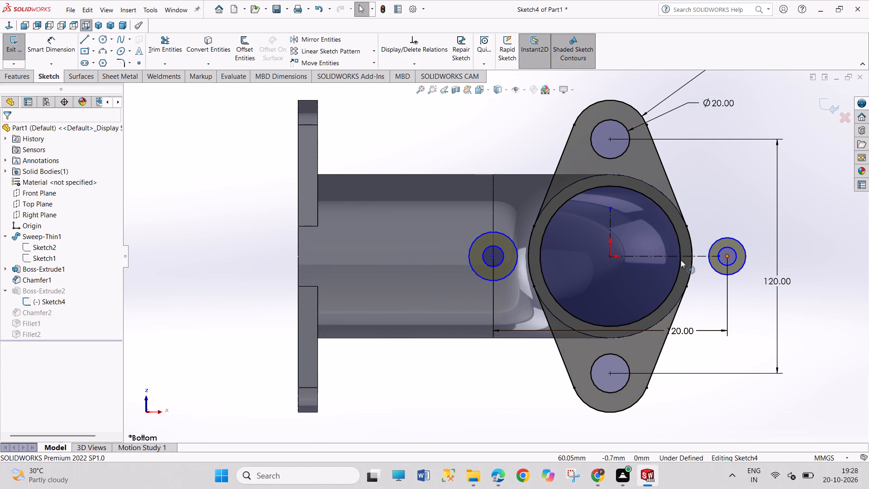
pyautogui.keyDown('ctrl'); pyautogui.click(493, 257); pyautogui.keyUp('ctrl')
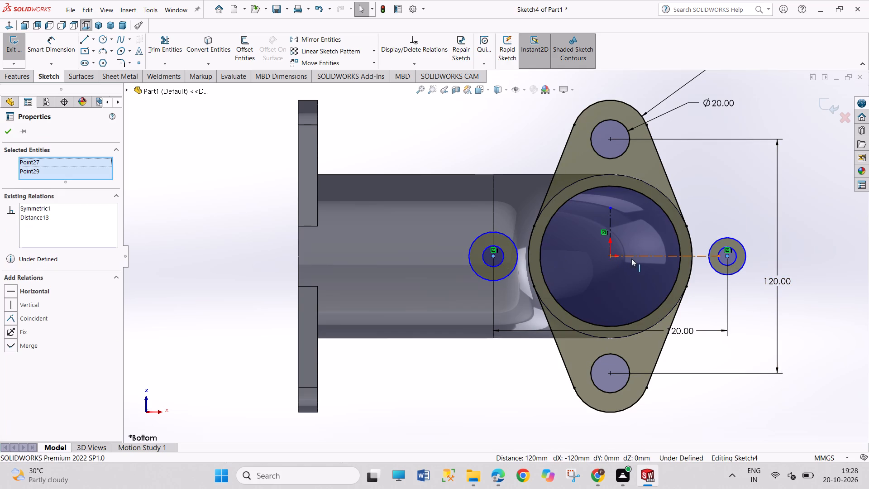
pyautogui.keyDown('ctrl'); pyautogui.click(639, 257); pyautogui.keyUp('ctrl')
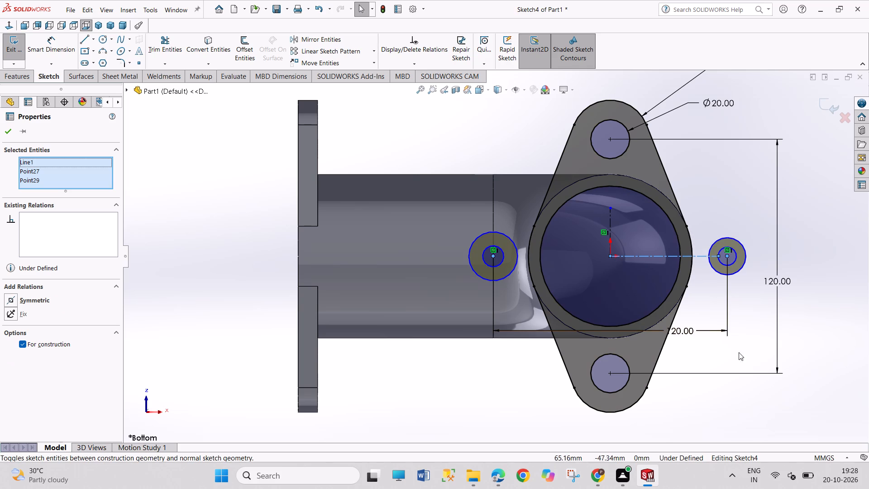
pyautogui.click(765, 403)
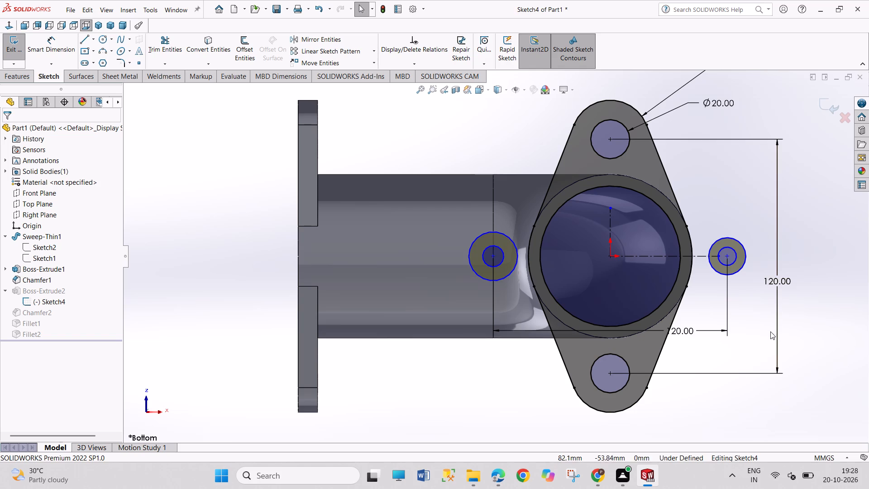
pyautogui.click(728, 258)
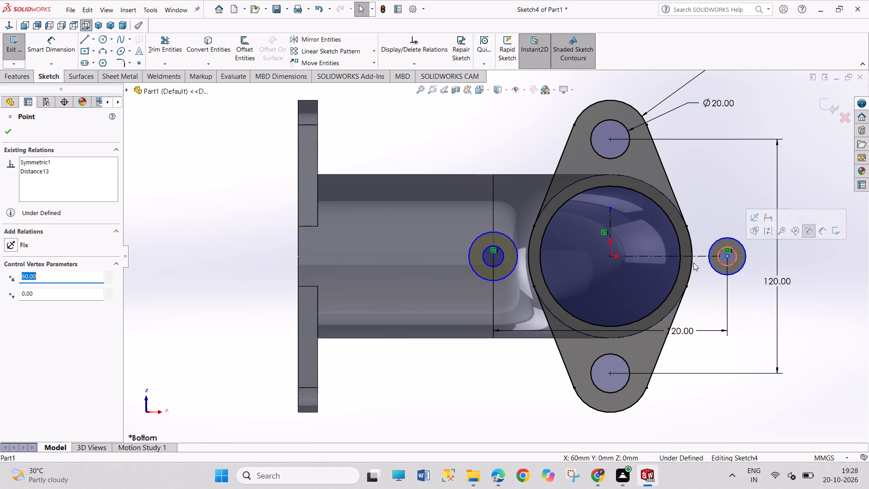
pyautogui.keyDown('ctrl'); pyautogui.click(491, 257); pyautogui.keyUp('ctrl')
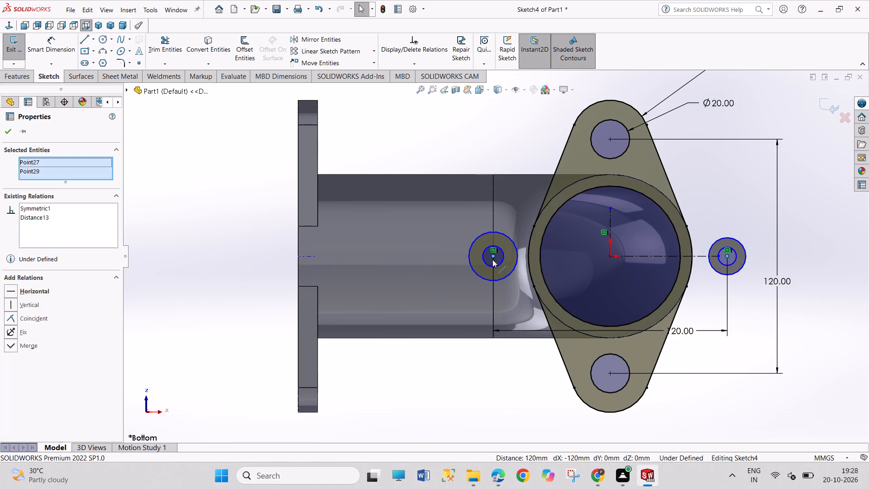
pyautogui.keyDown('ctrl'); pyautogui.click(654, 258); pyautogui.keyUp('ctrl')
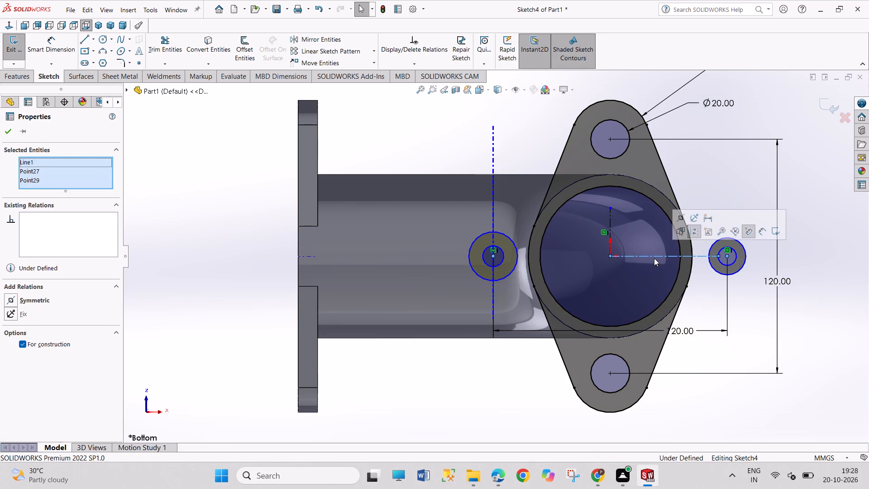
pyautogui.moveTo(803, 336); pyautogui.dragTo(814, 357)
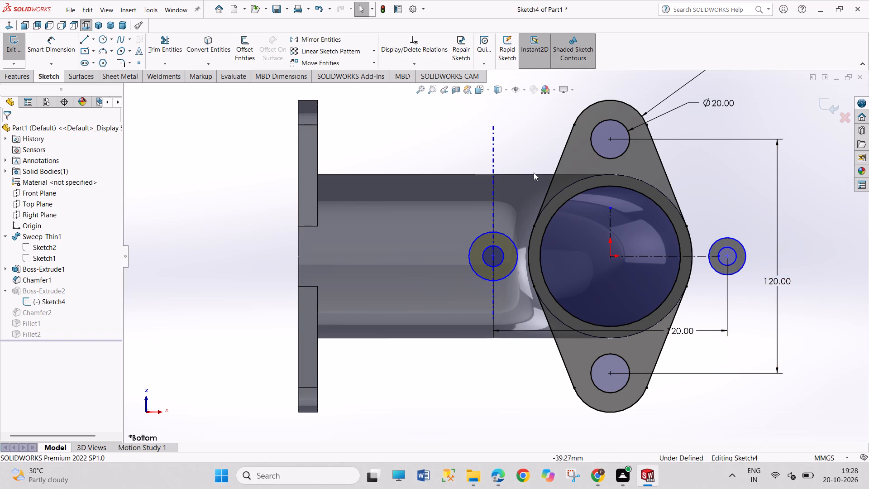
# Delete the old flange outline's upper-left tangent line, both rounded end arcs and the lower hole circle from the sketch.
pyautogui.rightClick(553, 174)
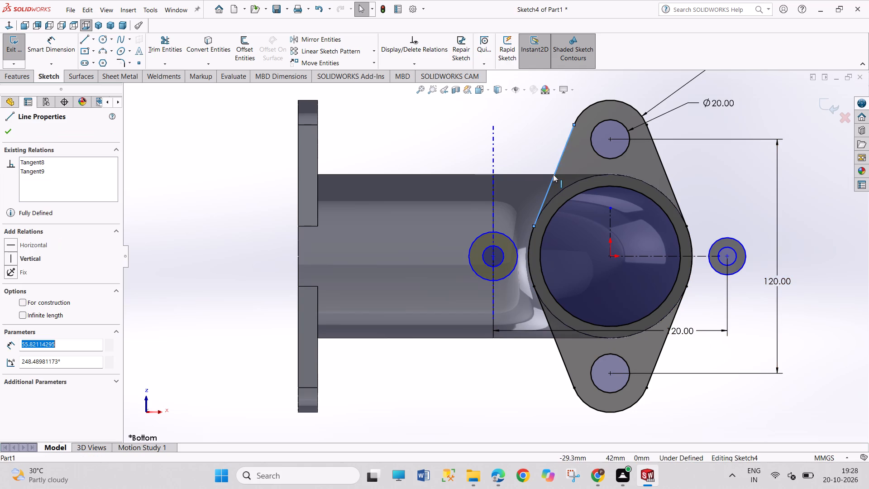
pyautogui.click(581, 318)
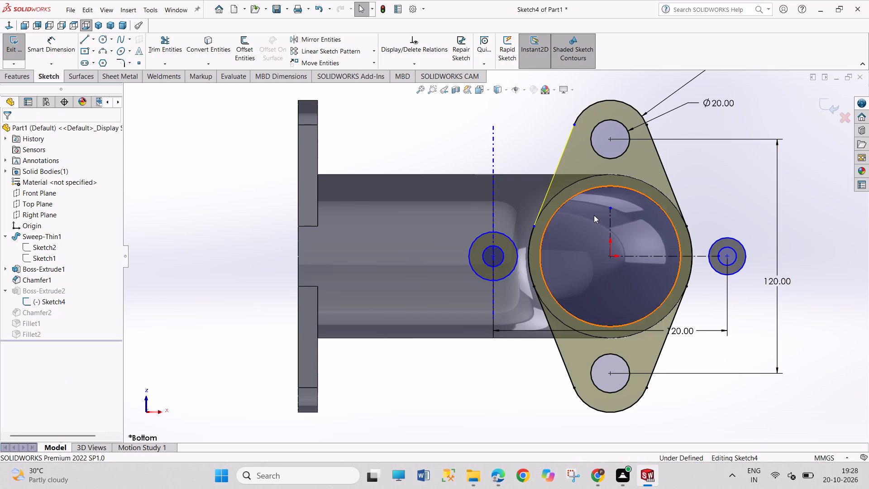
pyautogui.rightClick(609, 101)
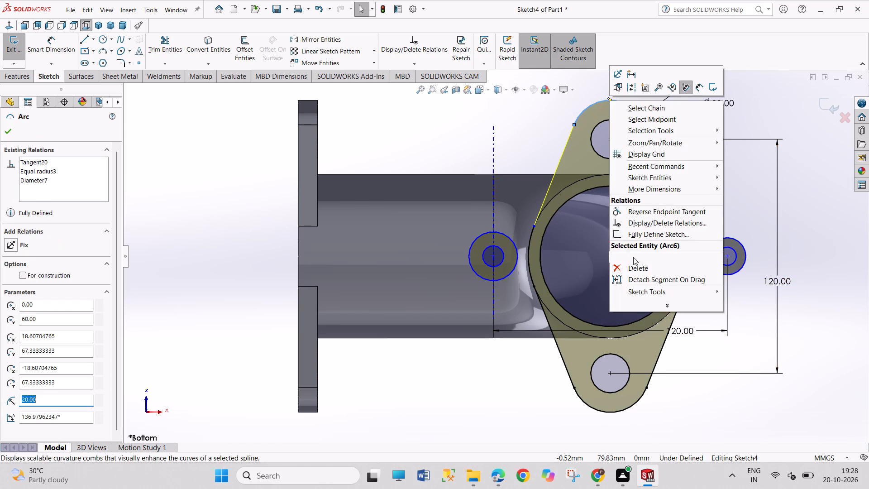
pyautogui.click(634, 265)
pyautogui.click(387, 235)
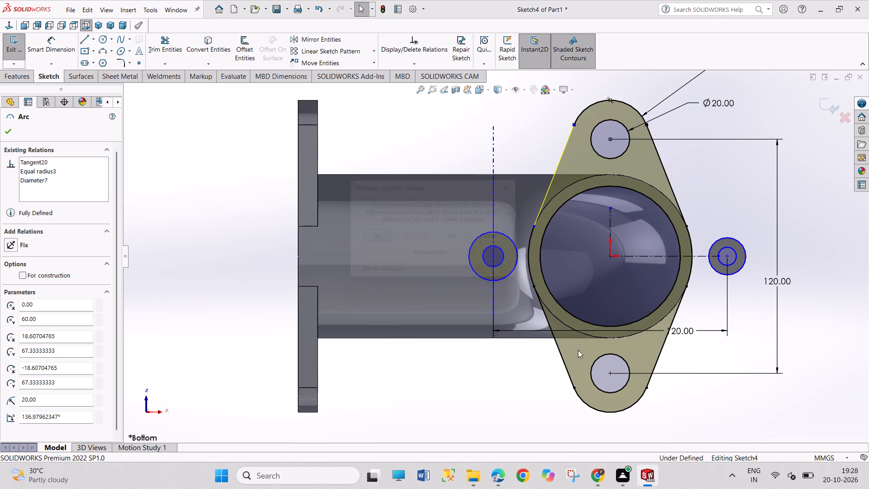
pyautogui.rightClick(624, 411)
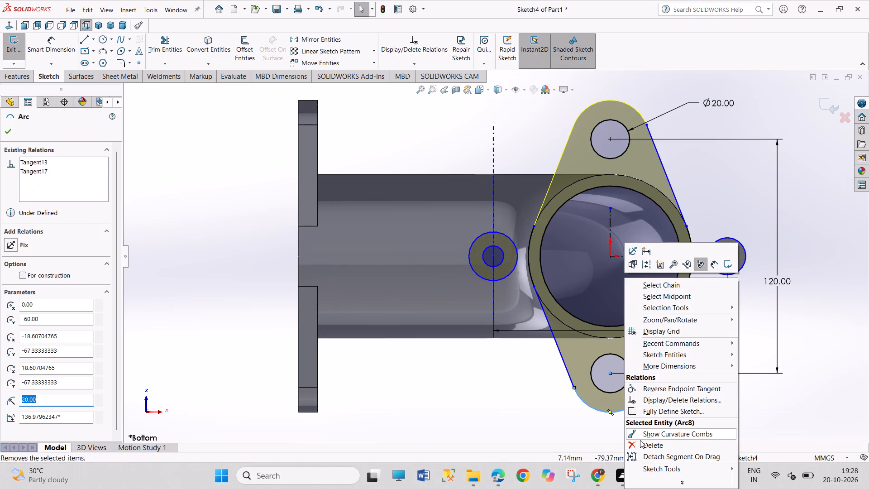
pyautogui.click(643, 446)
pyautogui.rightClick(630, 379)
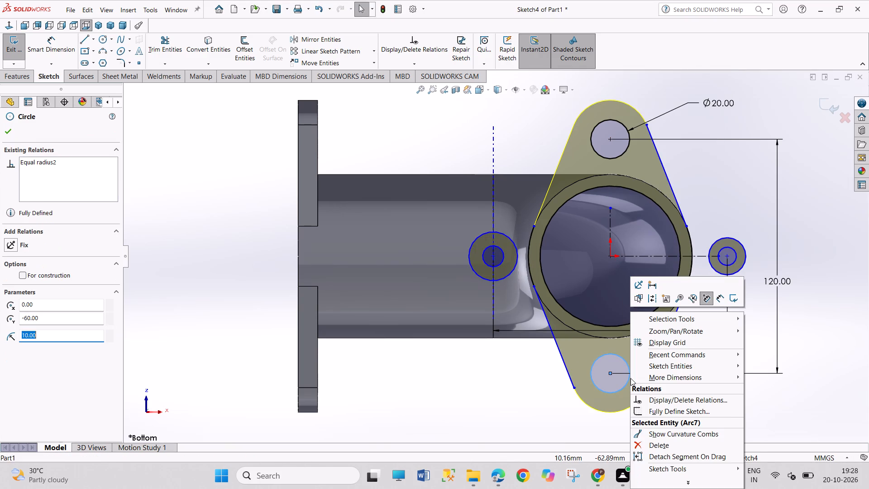
pyautogui.click(640, 443)
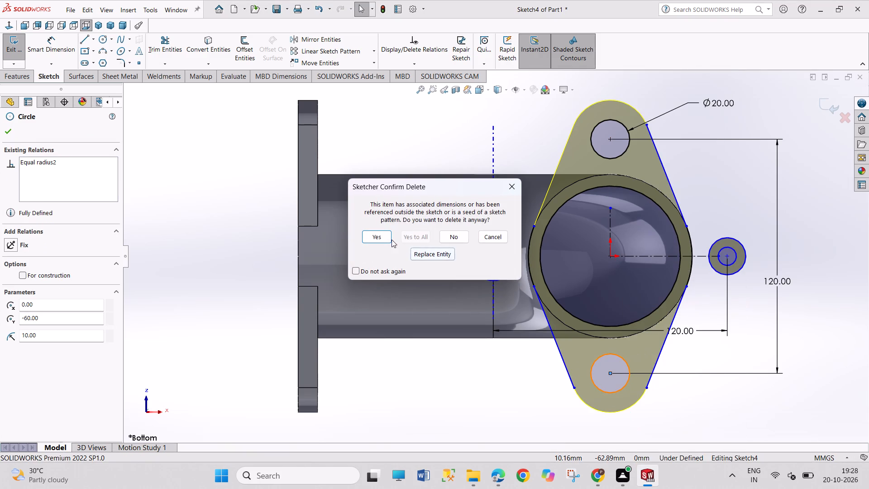
pyautogui.click(387, 239)
# Delete the old outline's remaining three tangent lines and the two side arcs around the bore.
pyautogui.rightClick(556, 340)
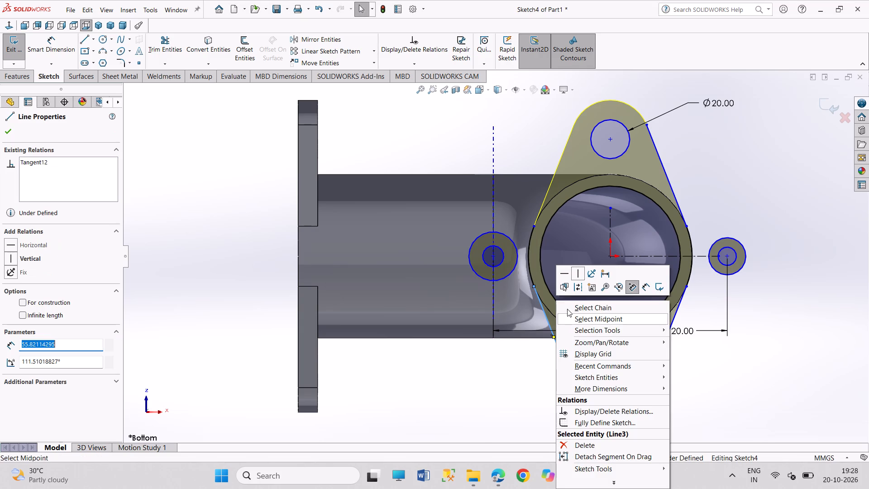
pyautogui.click(605, 443)
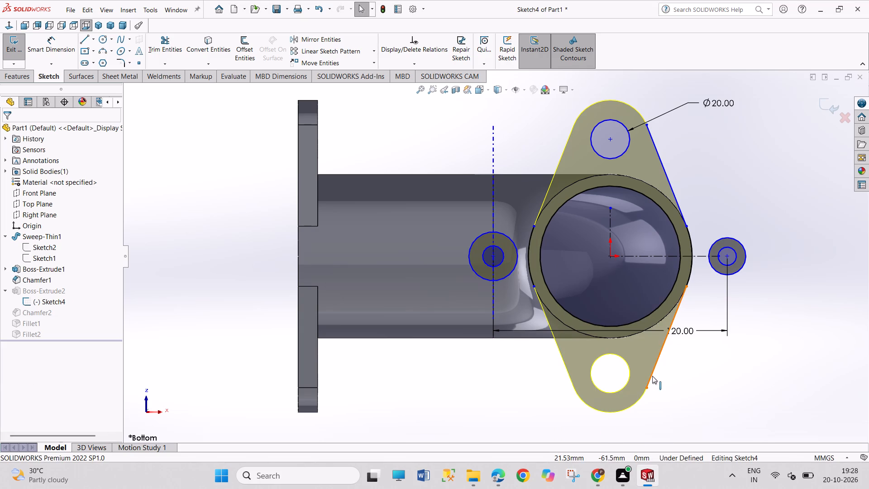
pyautogui.rightClick(652, 375)
pyautogui.click(673, 442)
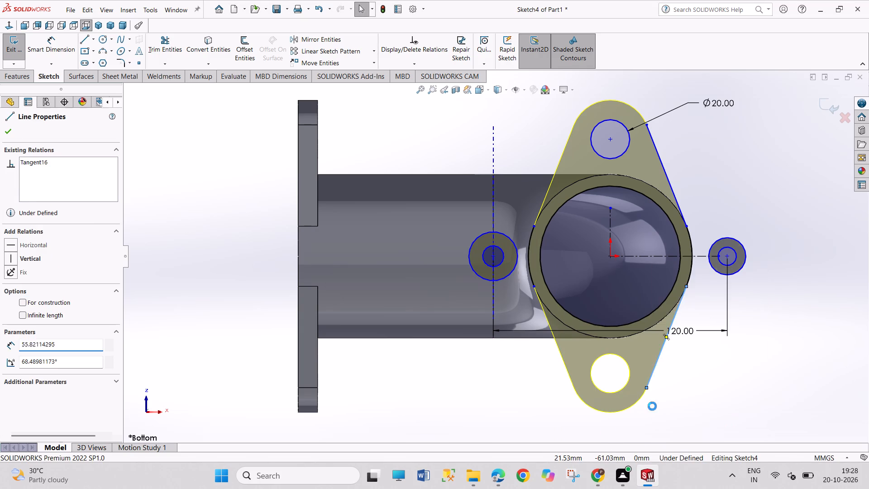
pyautogui.rightClick(531, 274)
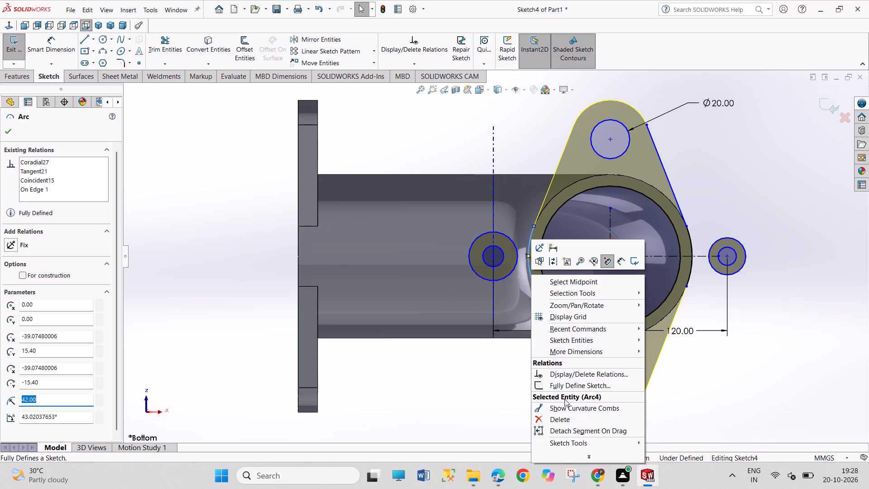
pyautogui.click(568, 418)
pyautogui.rightClick(687, 234)
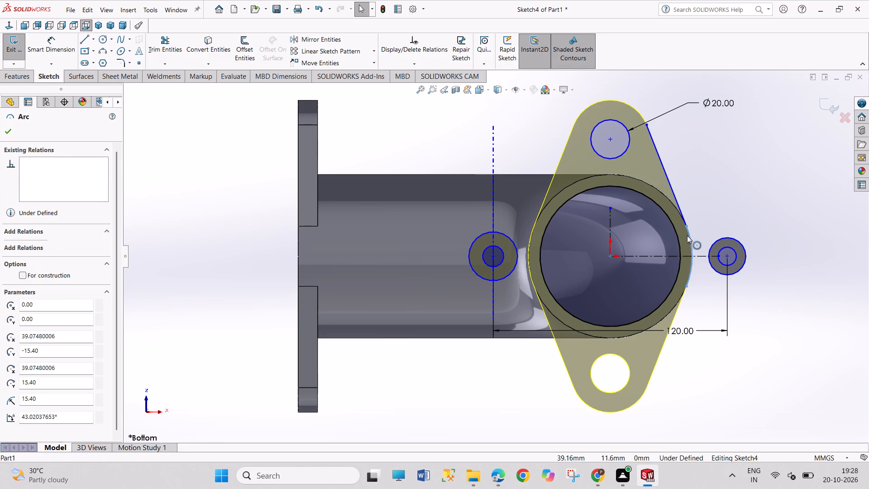
pyautogui.click(701, 387)
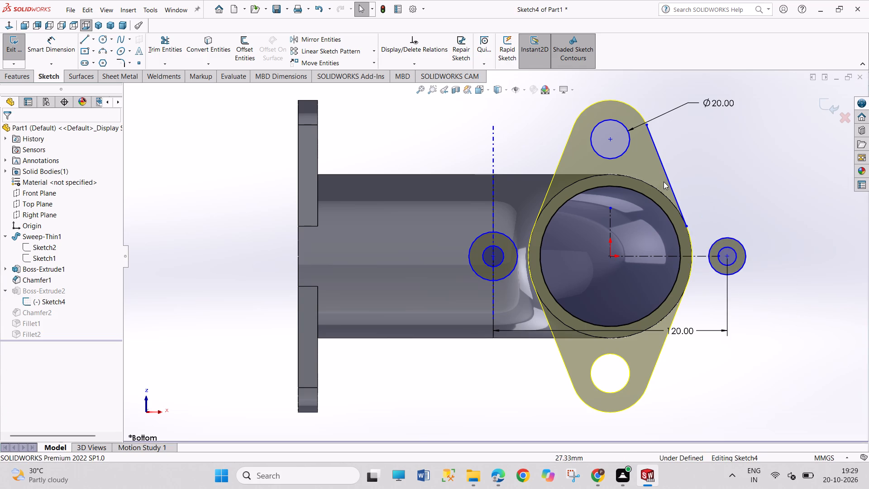
pyautogui.rightClick(666, 176)
pyautogui.click(693, 308)
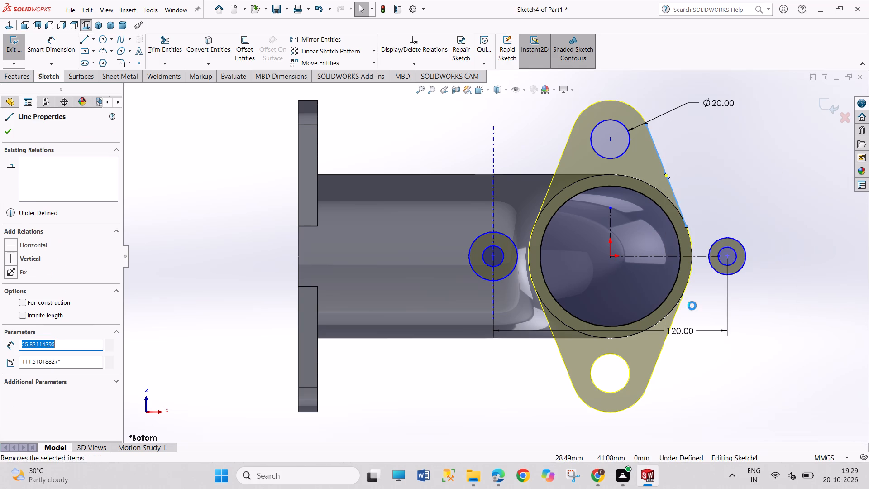
# Delete the old flange outline's upper 20 mm hole circle together with its associated dimension.
pyautogui.rightClick(624, 153)
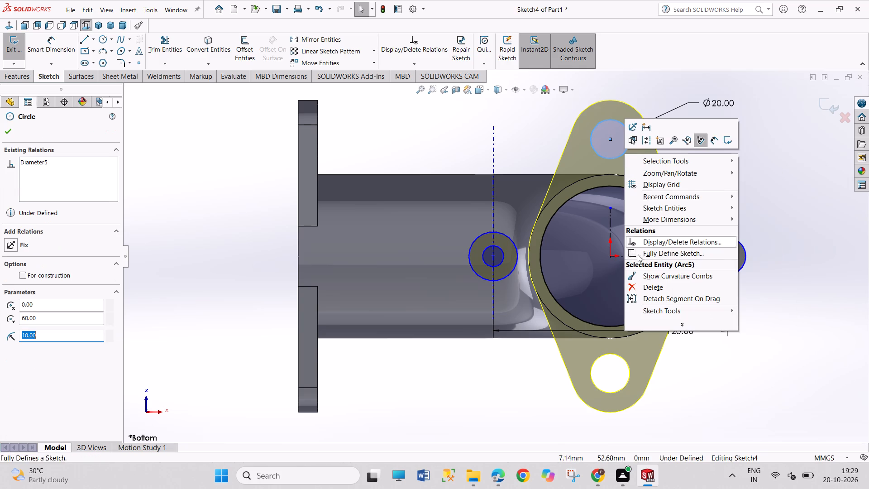
pyautogui.click(636, 287)
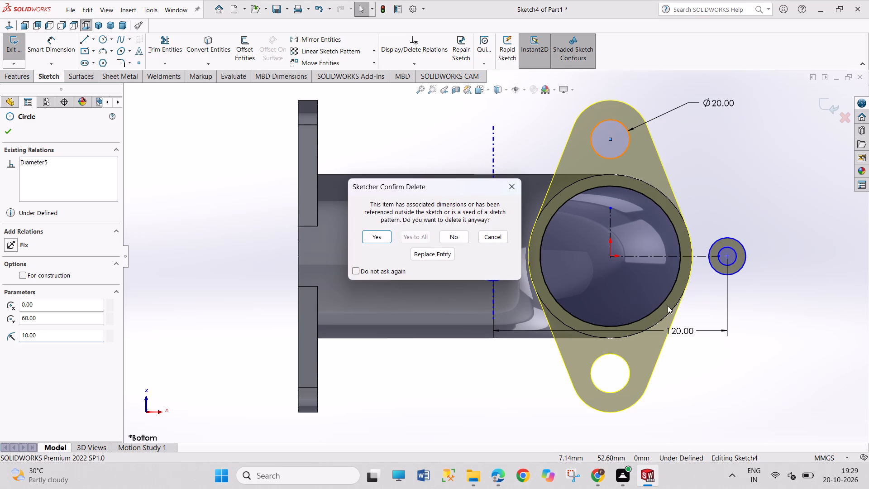
pyautogui.click(385, 234)
pyautogui.moveTo(504, 342); pyautogui.dragTo(532, 390)
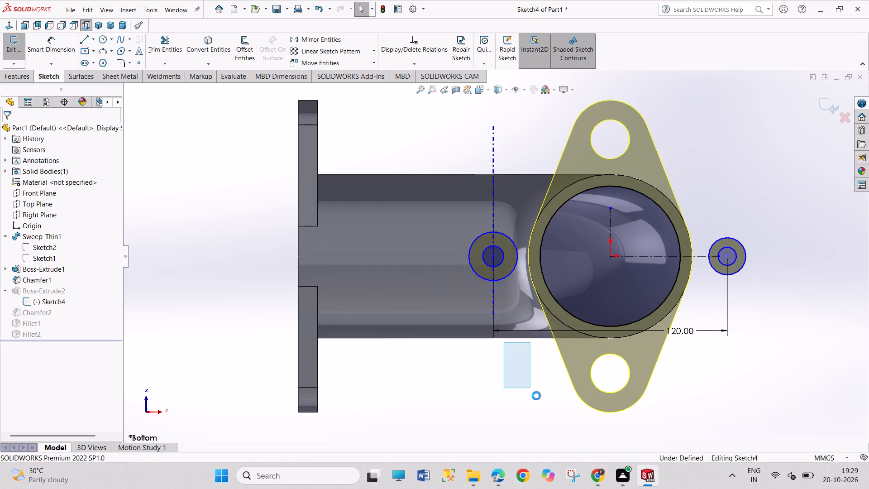
# Make the centres of the left and right circle pairs horizontal with the origin at the bore centre.
pyautogui.click(492, 257)
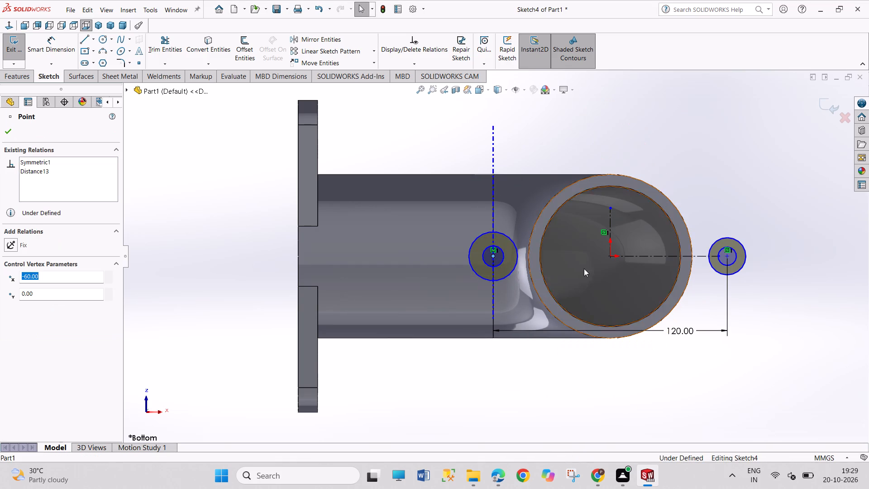
pyautogui.keyDown('ctrl'); pyautogui.click(610, 256); pyautogui.keyUp('ctrl')
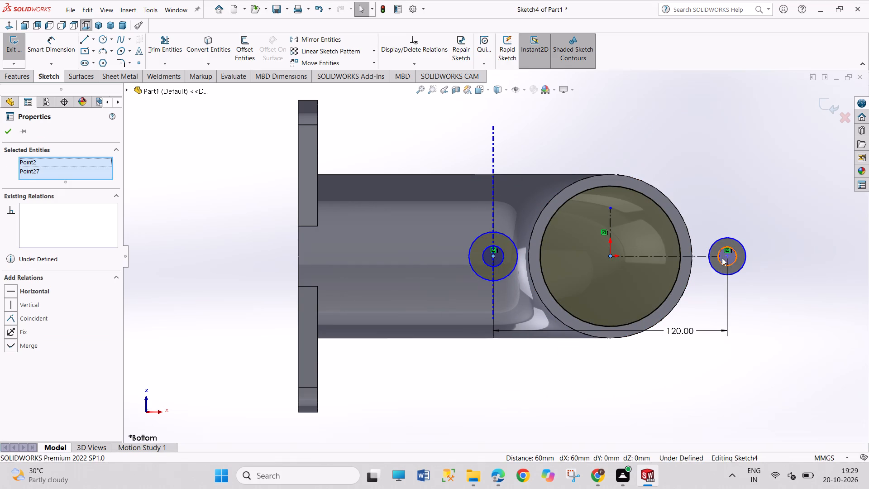
pyautogui.keyDown('ctrl'); pyautogui.click(726, 256); pyautogui.keyUp('ctrl')
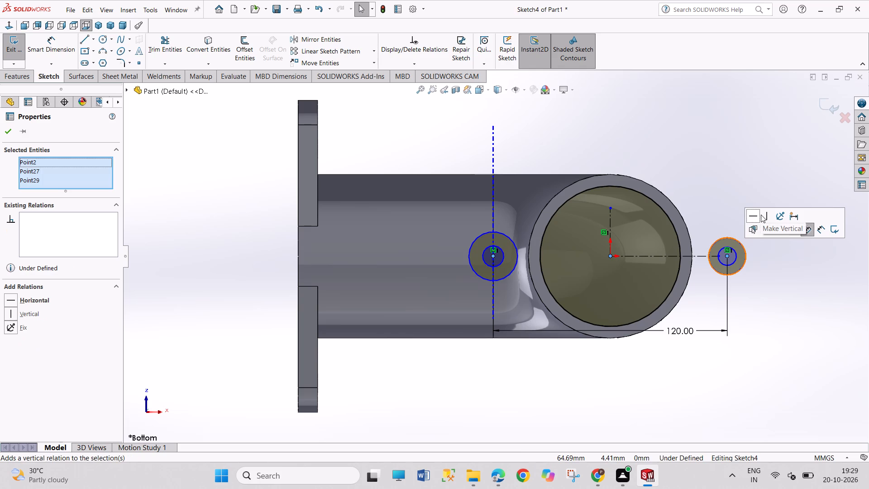
pyautogui.click(755, 216)
pyautogui.moveTo(780, 304); pyautogui.dragTo(797, 350)
# Dimension the right concentric circles, setting the outer diameter to 40 mm and the inner hole diameter to 20 mm.
pyautogui.moveTo(797, 350); pyautogui.dragTo(785, 259, button='right')
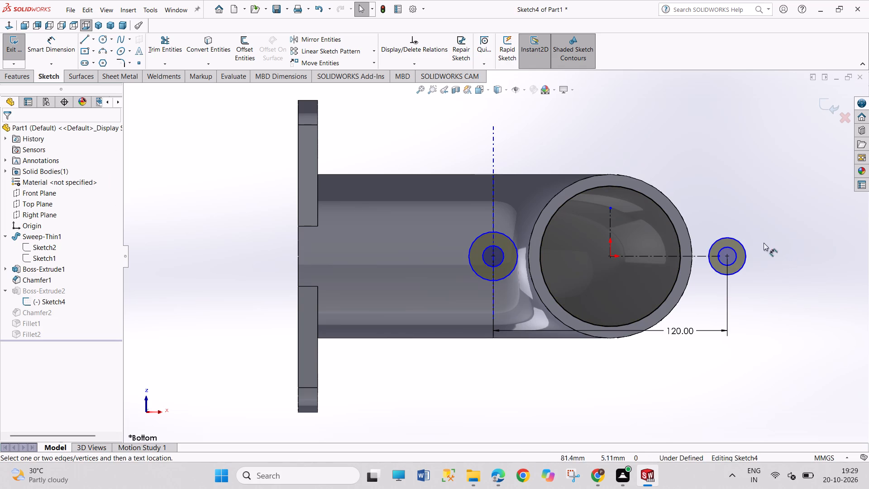
pyautogui.click(744, 247)
pyautogui.click(775, 216)
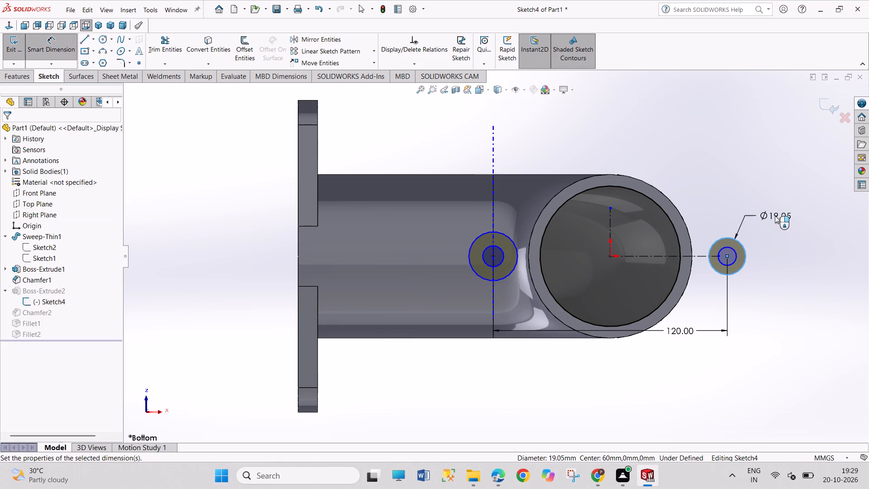
pyautogui.write('40')
pyautogui.press('Return')
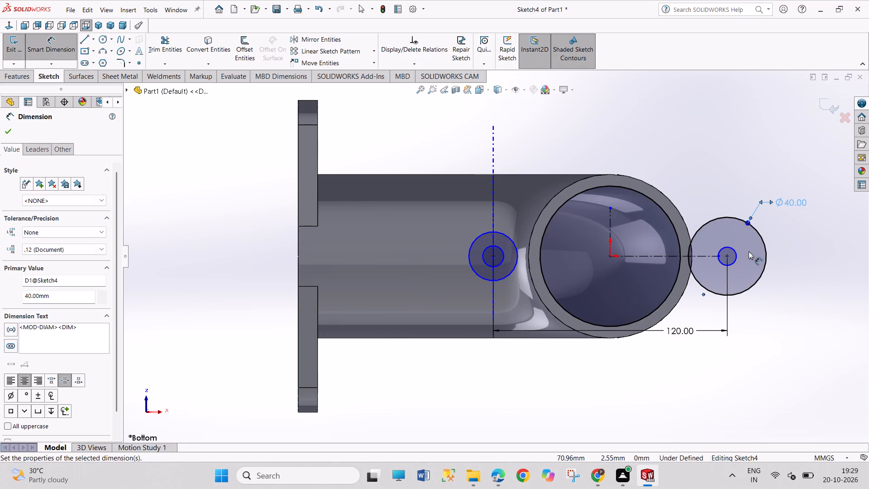
pyautogui.moveTo(737, 253); pyautogui.dragTo(742, 253)
pyautogui.click(798, 233)
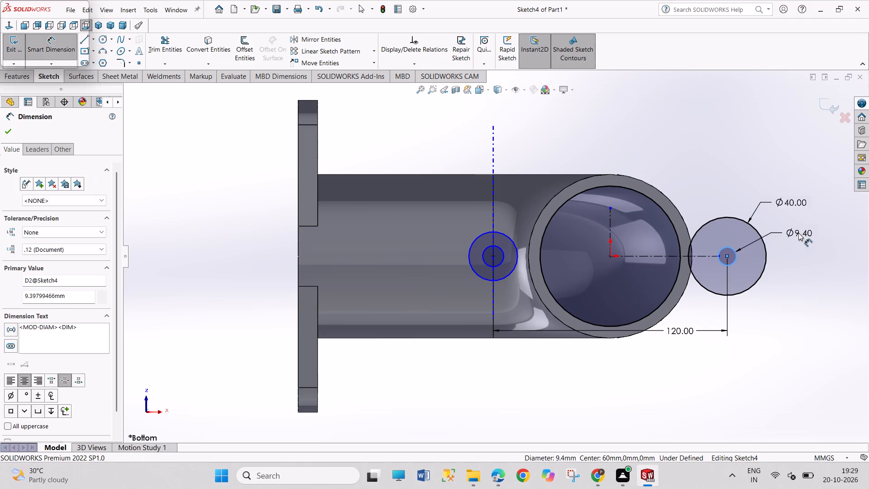
pyautogui.write('20')
pyautogui.press('Return')
pyautogui.rightClick(670, 133)
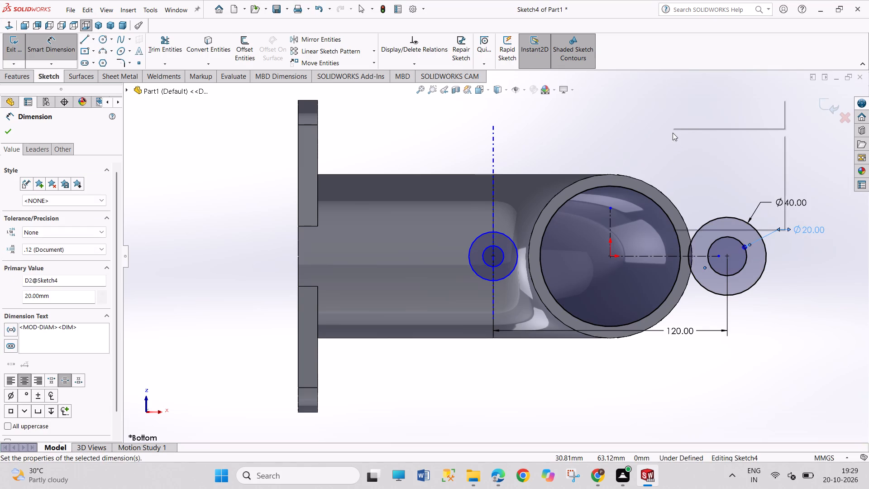
pyautogui.click(688, 161)
# Make the left inner and outer circles equal to the corresponding right circles.
pyautogui.click(742, 265)
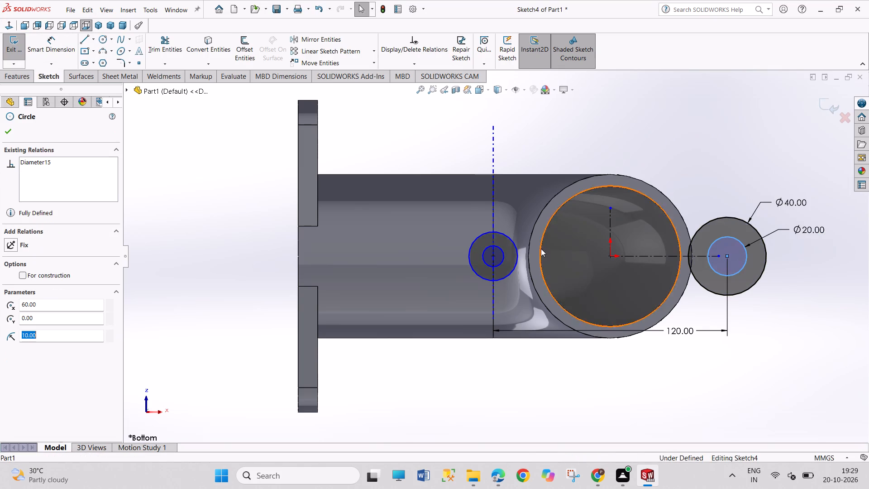
pyautogui.keyDown('ctrl'); pyautogui.click(504, 256); pyautogui.keyUp('ctrl')
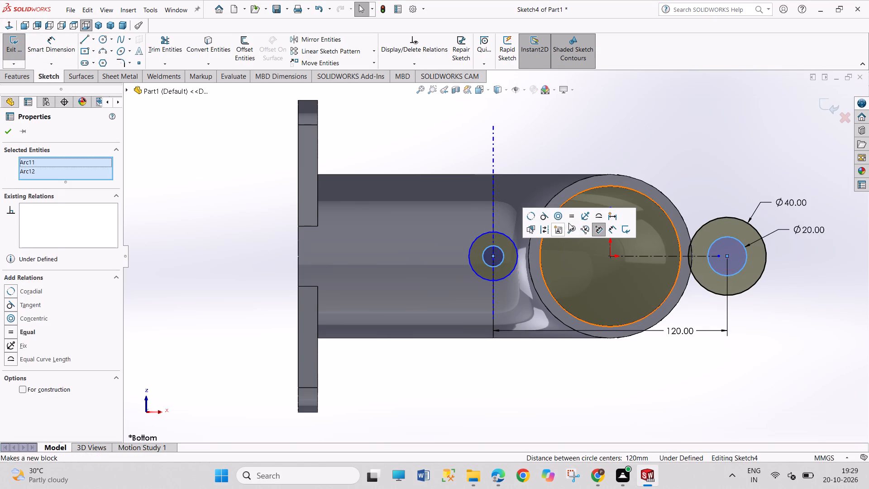
pyautogui.click(573, 219)
pyautogui.moveTo(516, 357); pyautogui.dragTo(525, 392)
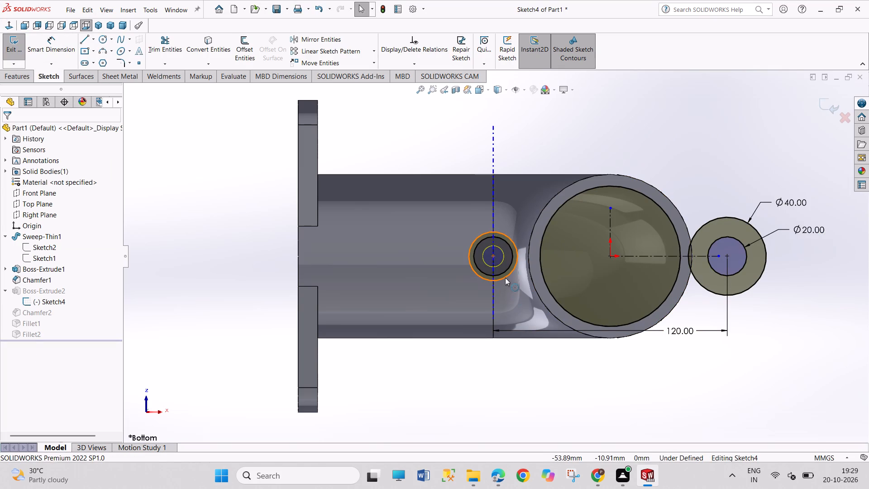
pyautogui.click(505, 278)
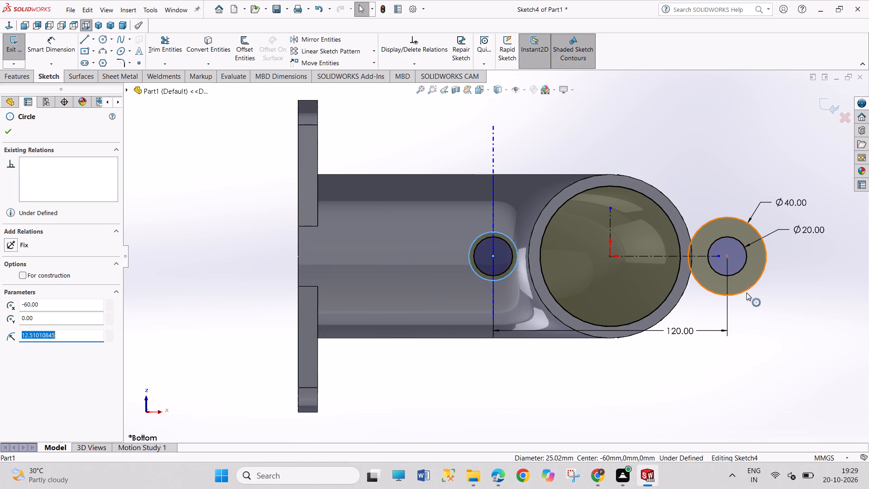
pyautogui.keyDown('ctrl'); pyautogui.click(746, 292); pyautogui.keyUp('ctrl')
pyautogui.click(802, 252)
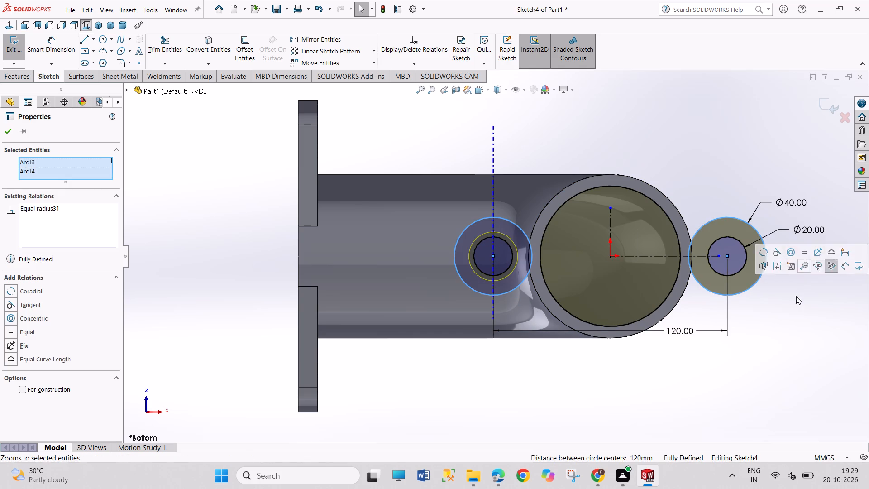
pyautogui.moveTo(791, 327); pyautogui.dragTo(802, 368)
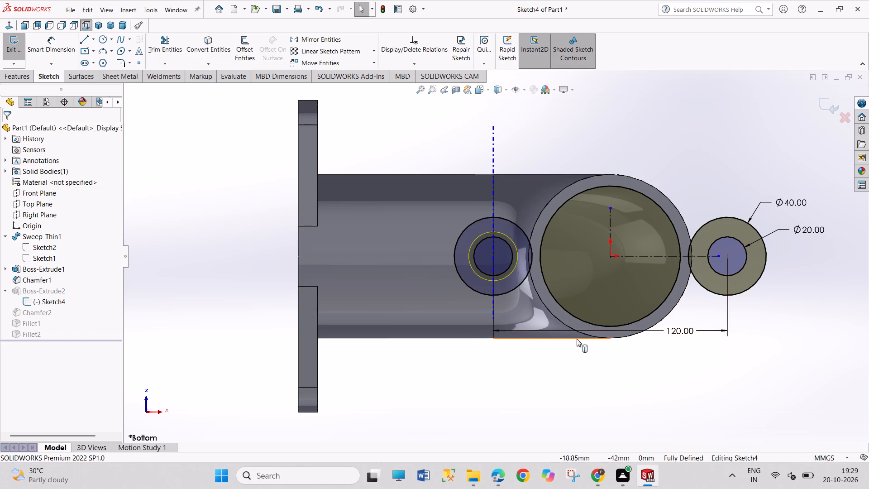
# Convert the pipe end's outer circular edge into a sketch circle around the bore.
pyautogui.click(605, 339)
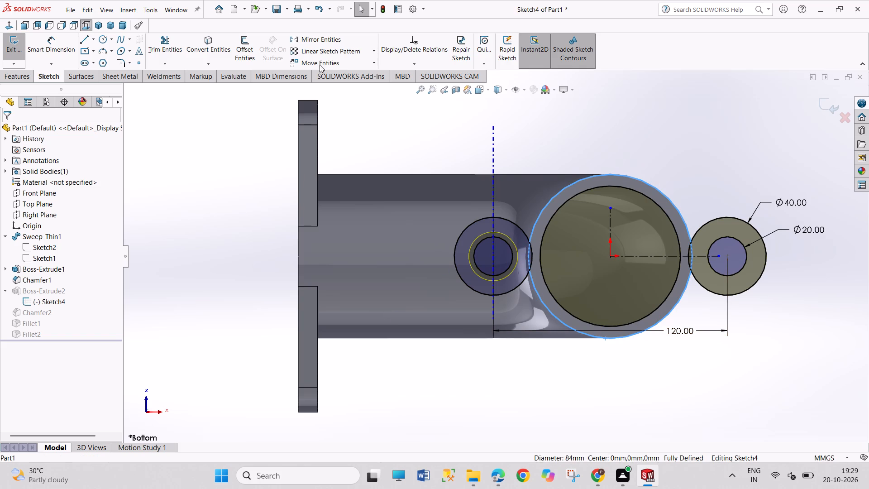
pyautogui.click(209, 43)
pyautogui.moveTo(453, 406); pyautogui.dragTo(465, 431)
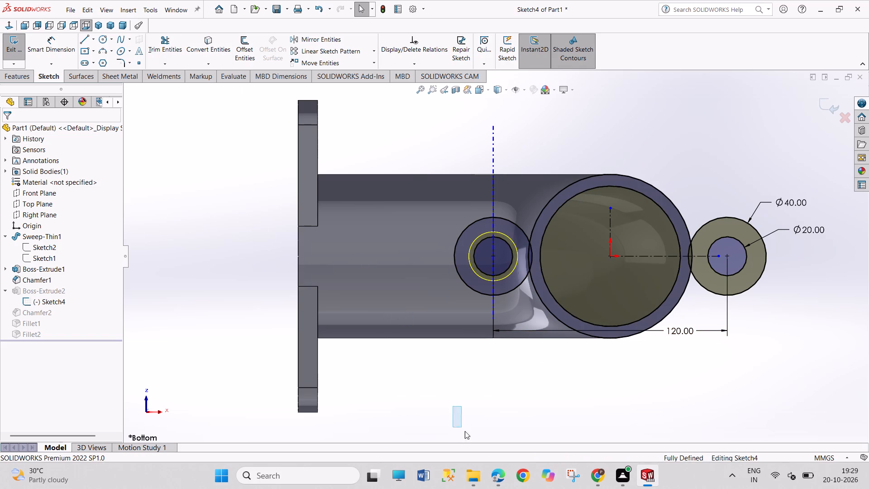
pyautogui.moveTo(465, 431); pyautogui.dragTo(465, 434)
# Draw the flange outline's upper-left line between the left outer circle and the pipe's outer circle, tangent to both.
pyautogui.click(83, 35)
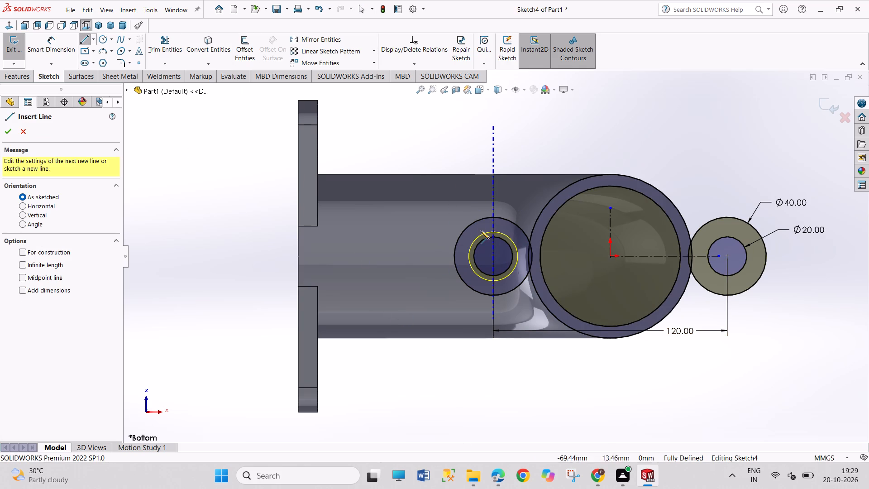
pyautogui.click(477, 222)
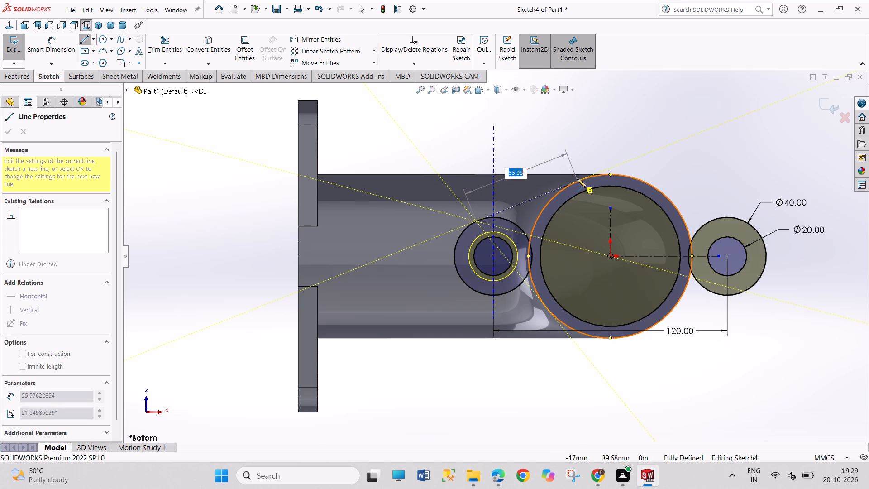
pyautogui.click(580, 178)
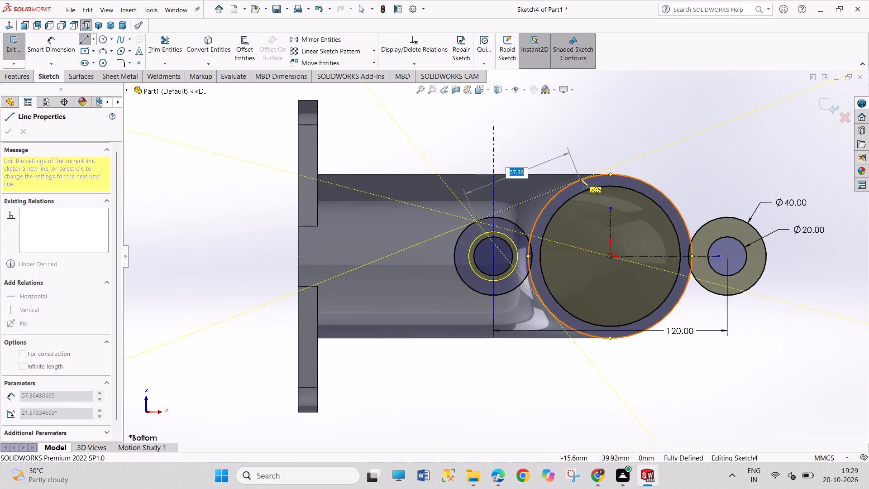
pyautogui.rightClick(590, 142)
pyautogui.click(603, 148)
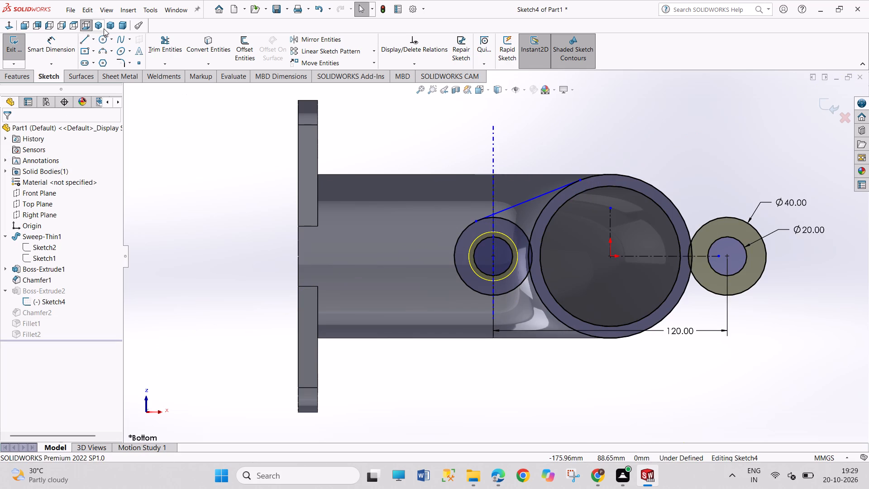
pyautogui.click(497, 211)
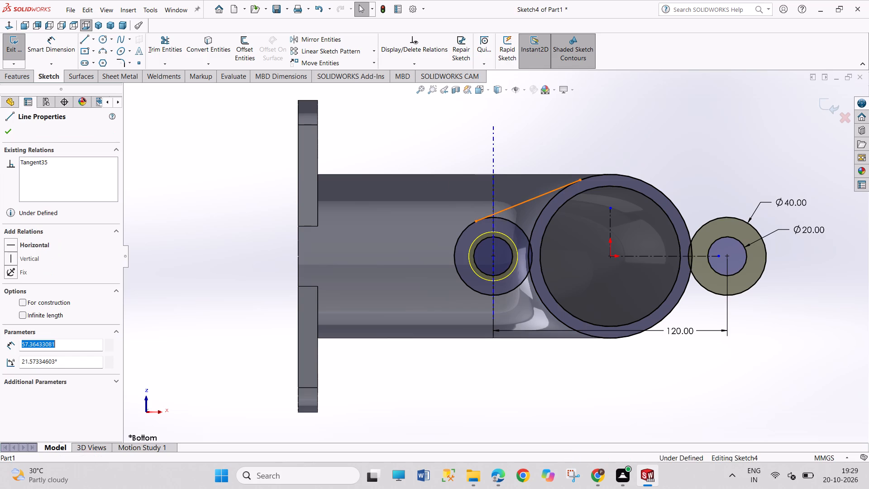
pyautogui.keyDown('ctrl'); pyautogui.click(499, 216); pyautogui.keyUp('ctrl')
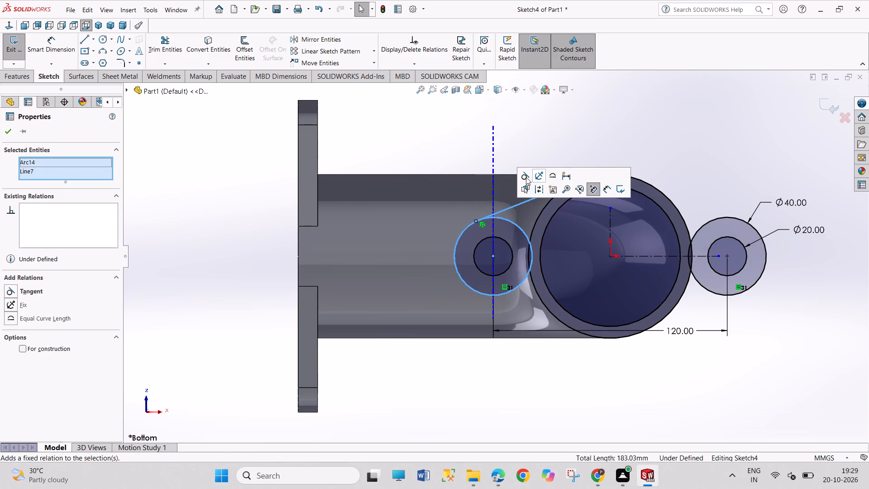
pyautogui.click(526, 177)
pyautogui.moveTo(536, 127); pyautogui.dragTo(551, 138)
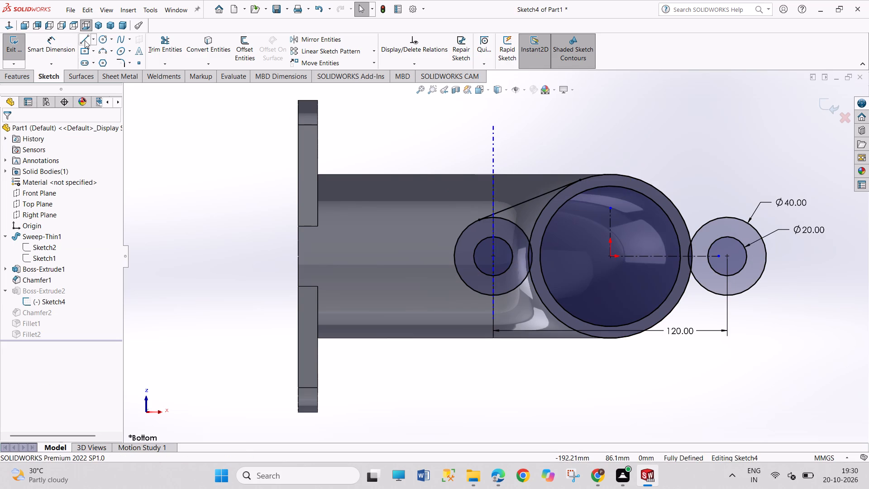
# Draw the upper-right tangent line from the pipe's outer circle to the right 40 mm circle.
pyautogui.click(85, 40)
pyautogui.click(633, 177)
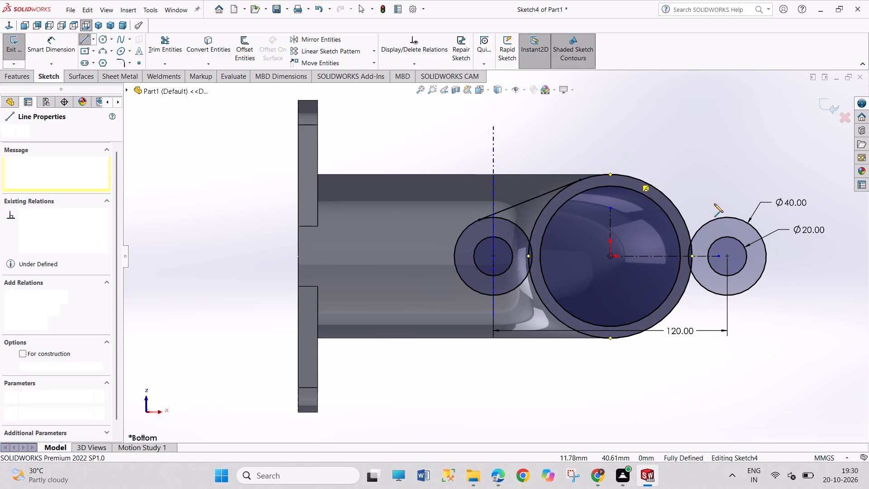
pyautogui.click(744, 219)
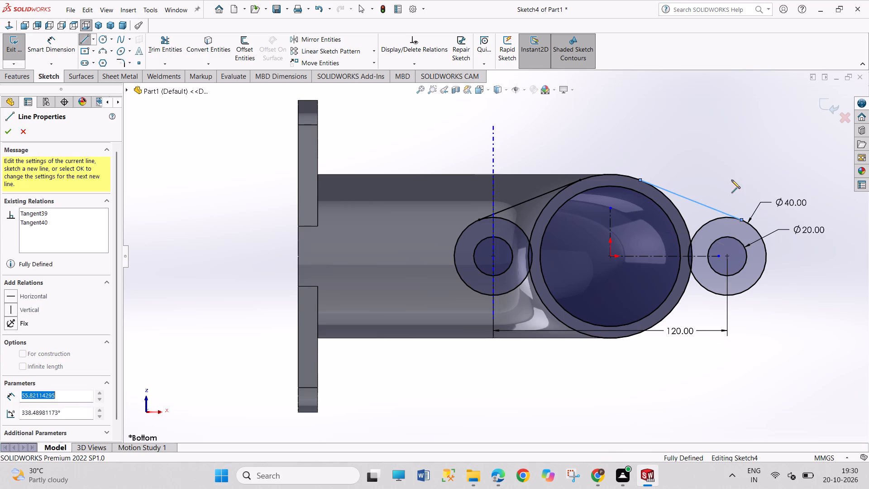
pyautogui.rightClick(723, 160)
pyautogui.click(729, 166)
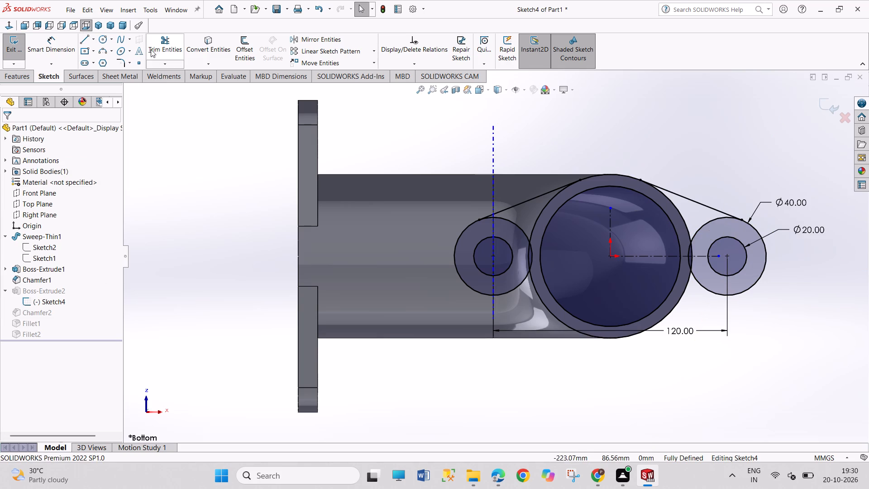
# Draw the flange outline's lower-left line from the left outer circle to the pipe's outer circle, tangent to both.
pyautogui.click(83, 39)
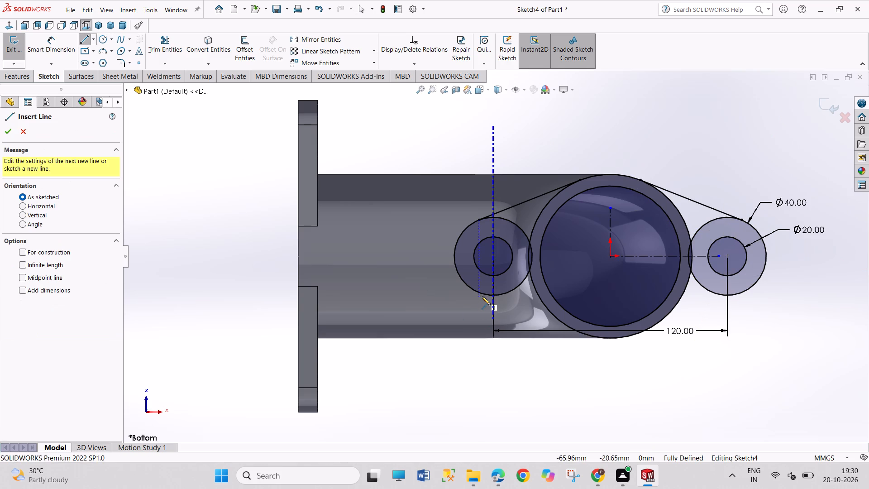
pyautogui.click(482, 296)
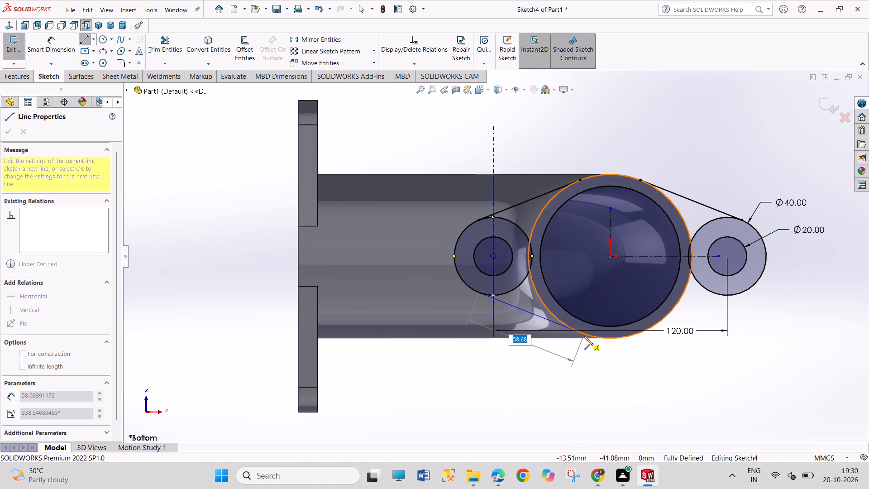
pyautogui.click(588, 337)
pyautogui.rightClick(602, 370)
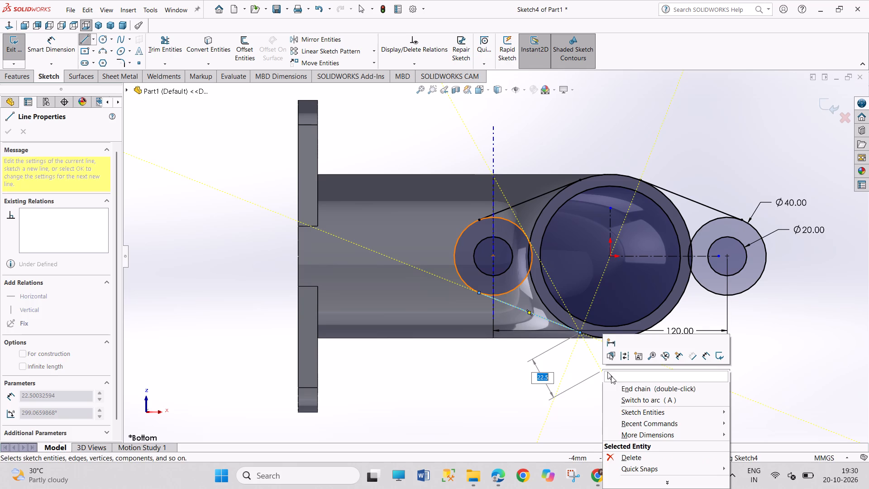
pyautogui.click(614, 376)
# Draw the flange outline's lower-right line from the pipe's outer circle to the right 40 mm circle, tangent to both.
pyautogui.click(86, 38)
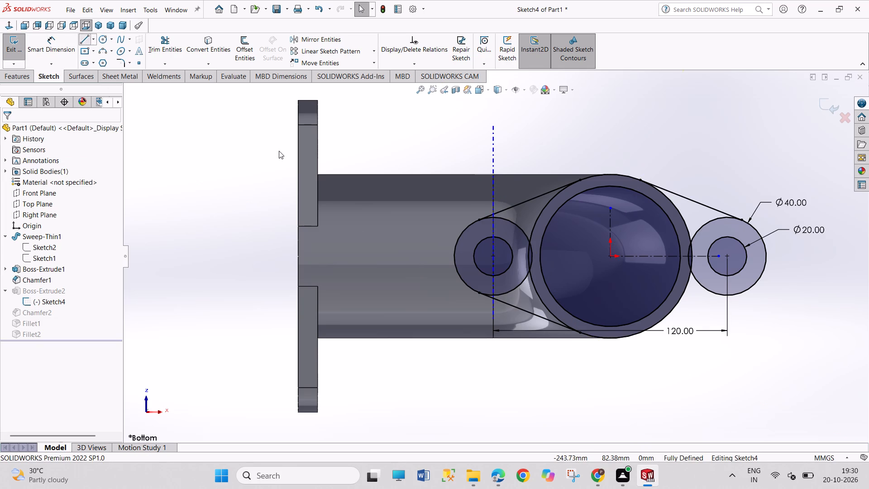
pyautogui.click(635, 333)
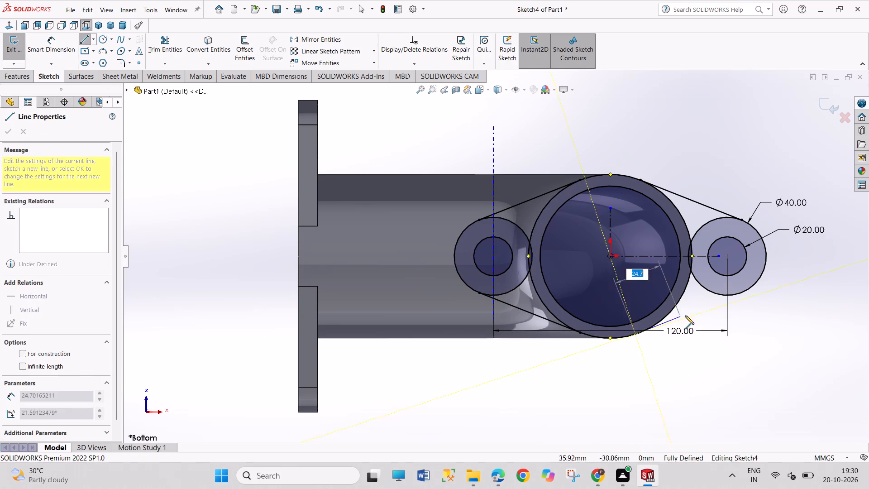
pyautogui.click(731, 296)
pyautogui.rightClick(758, 331)
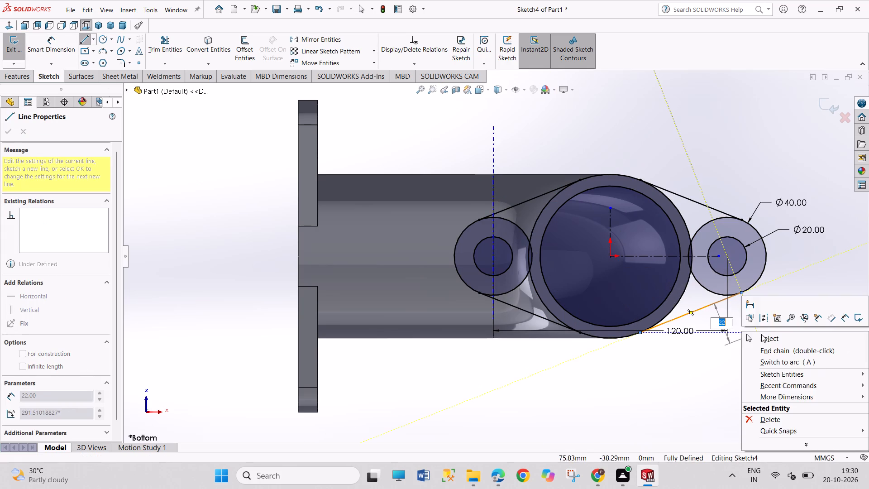
pyautogui.click(761, 335)
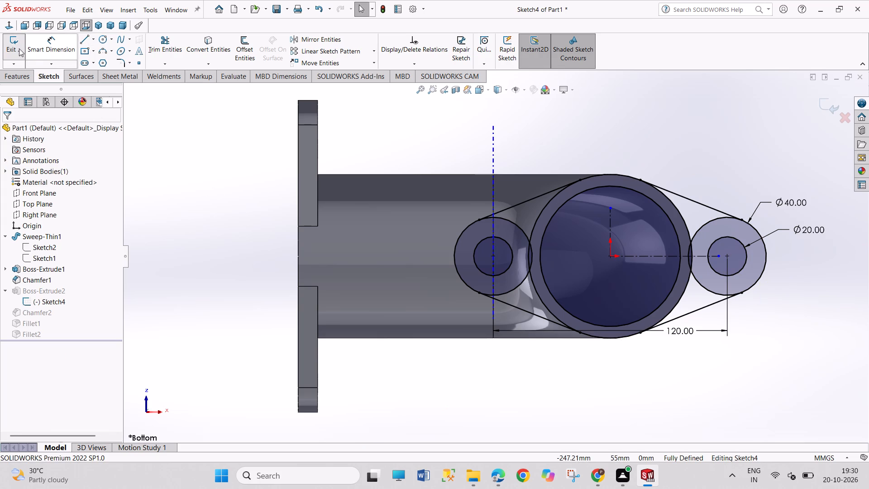
# Trim the arcs of the left outer circle and the pipe's outer circle that lie inside the flange outline's left half.
pyautogui.click(160, 37)
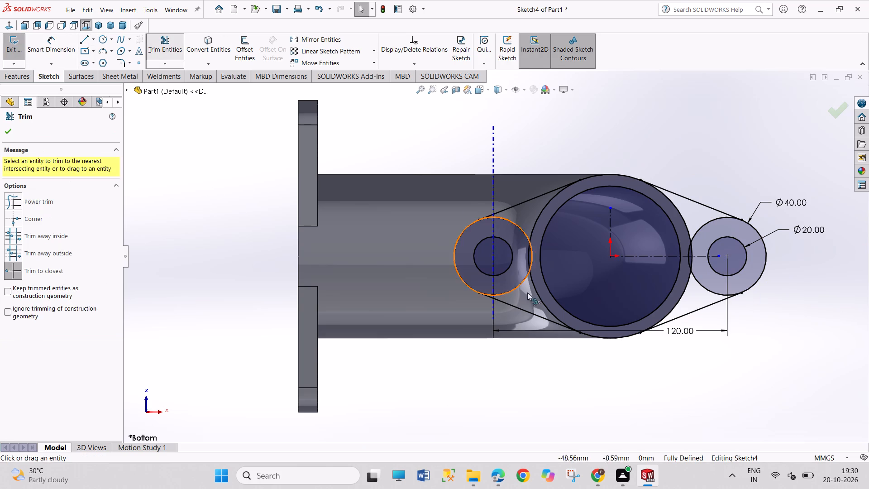
pyautogui.click(519, 286)
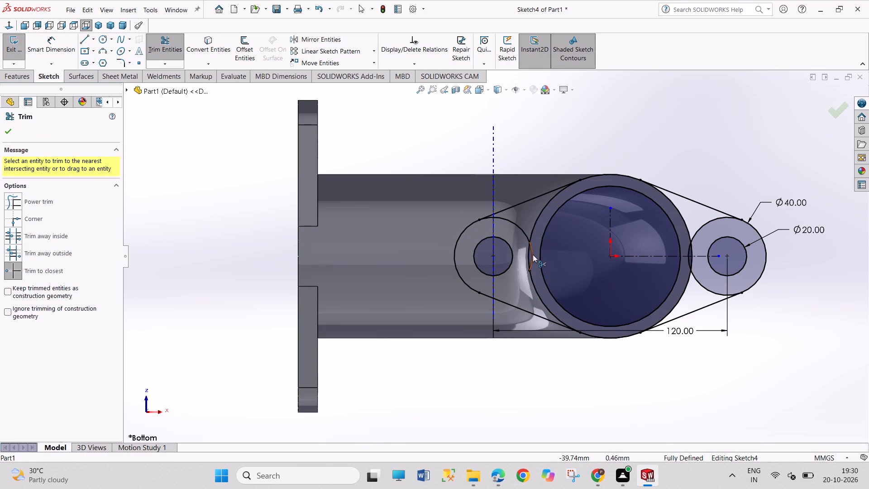
pyautogui.click(533, 254)
pyautogui.click(520, 227)
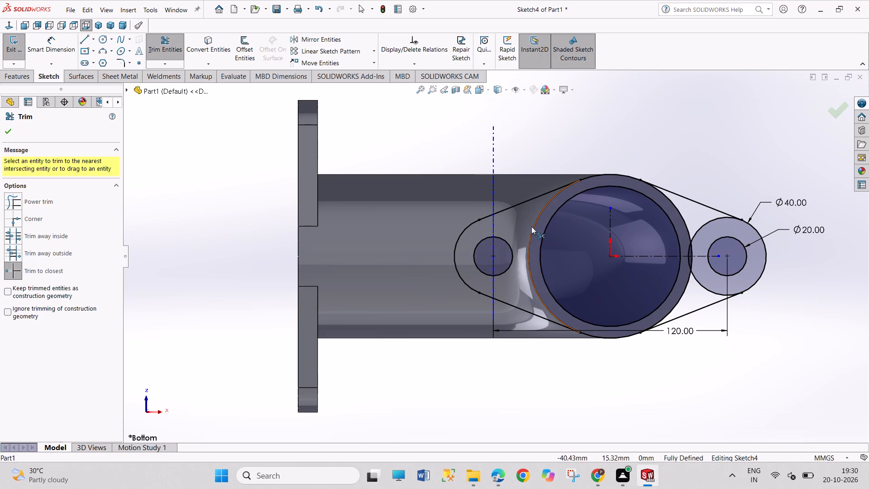
pyautogui.click(533, 228)
# Trim the arcs of the pipe's outer circle and the 40 mm circle that lie inside the flange outline's right half.
pyautogui.click(685, 288)
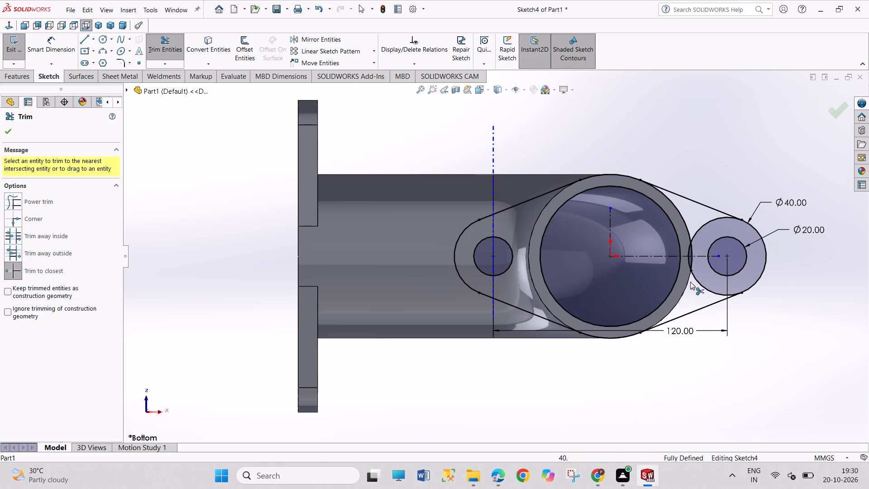
pyautogui.click(693, 272)
pyautogui.click(688, 260)
pyautogui.click(692, 254)
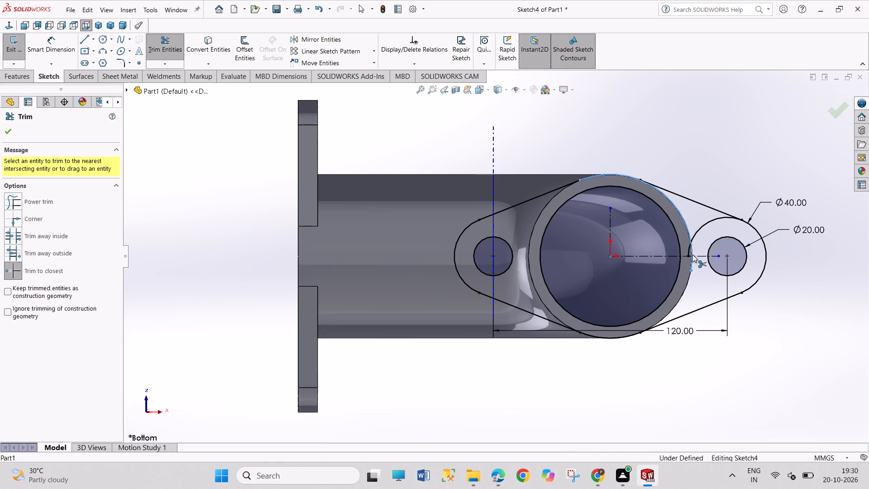
pyautogui.click(690, 249)
pyautogui.click(690, 241)
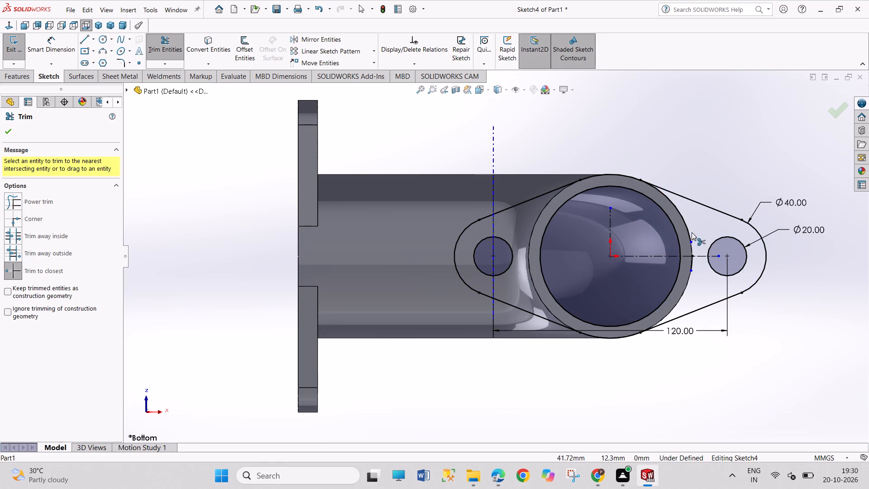
pyautogui.click(689, 232)
pyautogui.click(692, 264)
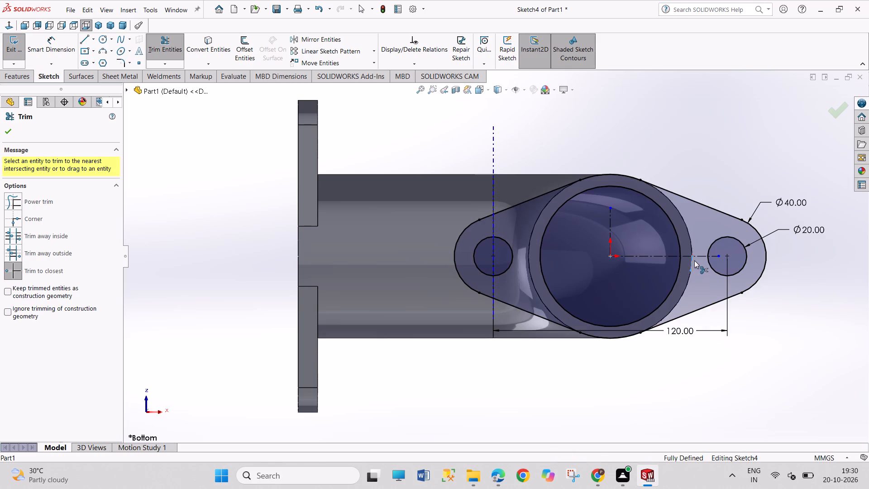
pyautogui.rightClick(705, 149)
pyautogui.click(709, 182)
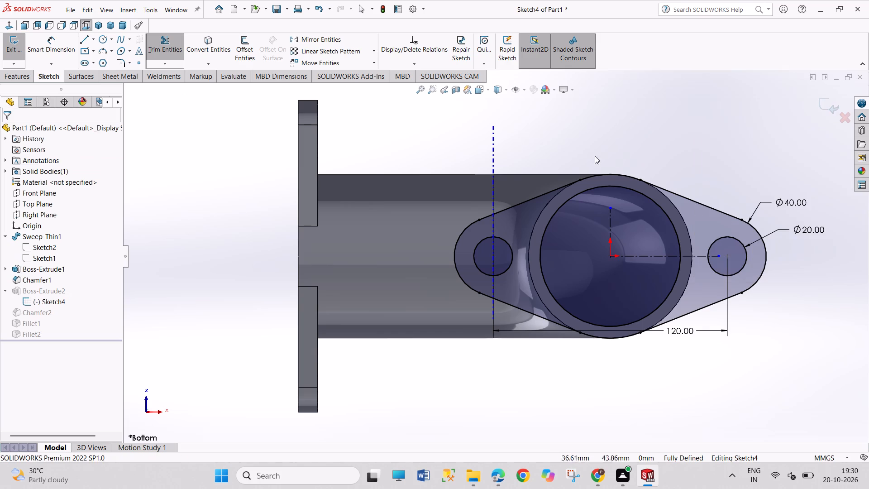
# Exit the flange sketch and continue rebuilding the part, ignoring the Fillet1 error.
pyautogui.click(19, 43)
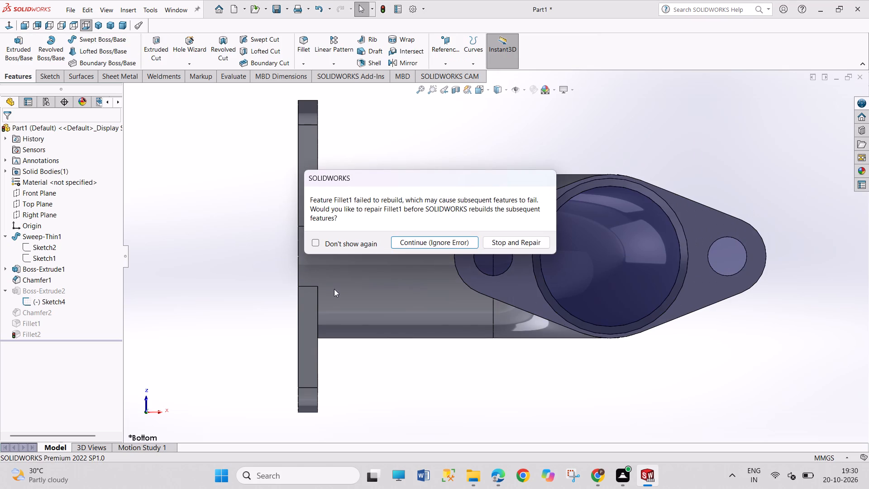
pyautogui.click(430, 243)
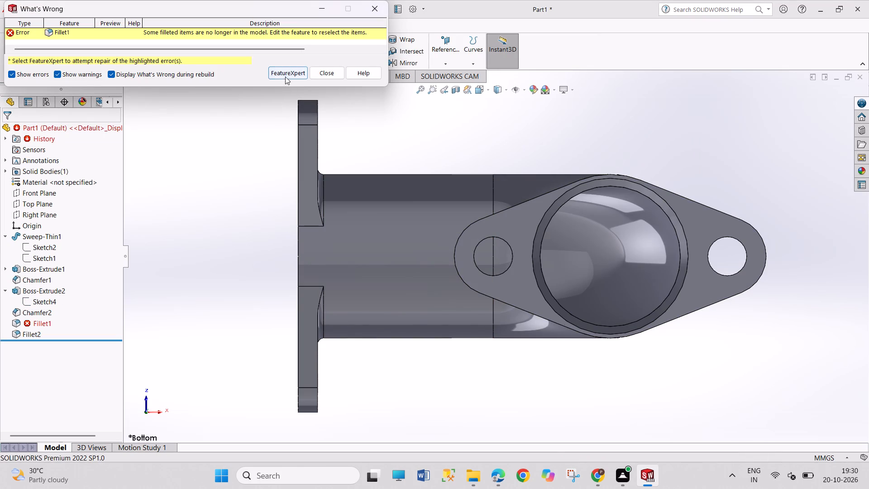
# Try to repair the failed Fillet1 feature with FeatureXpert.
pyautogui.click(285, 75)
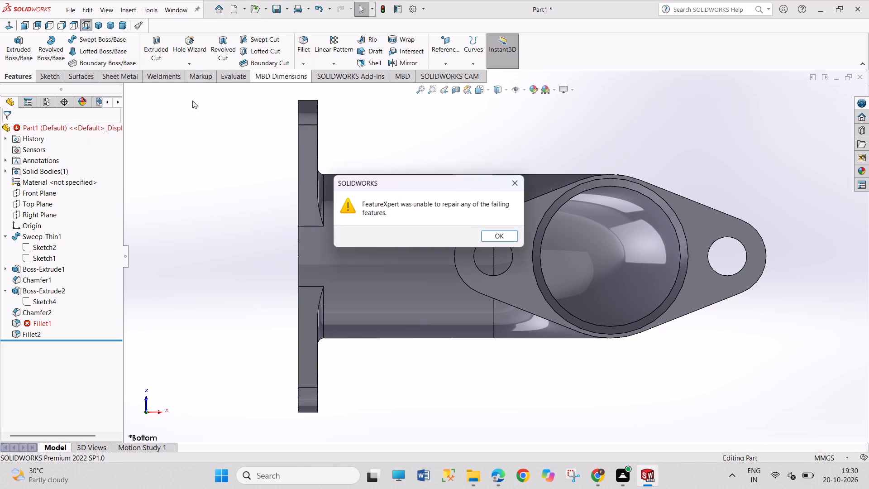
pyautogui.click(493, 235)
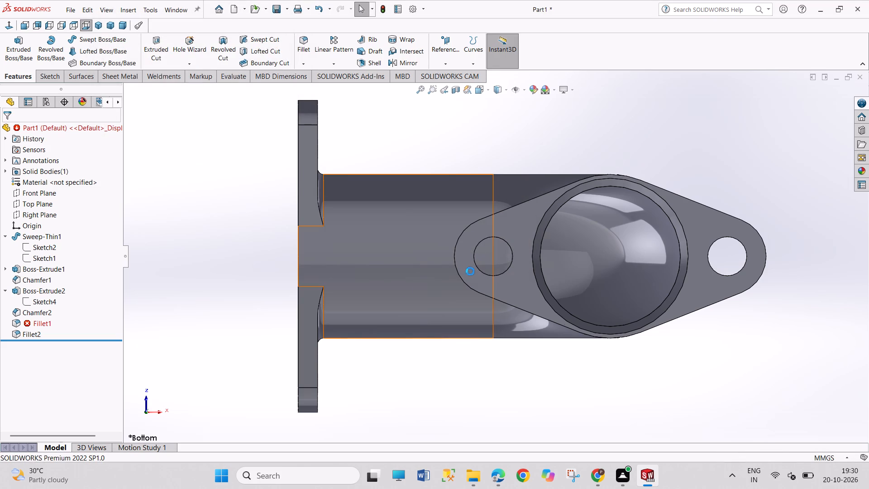
# Delete the failed Fillet1 feature from the part.
pyautogui.moveTo(388, 236); pyautogui.dragTo(310, 357, button='middle')
pyautogui.scroll(1, 388, 236)
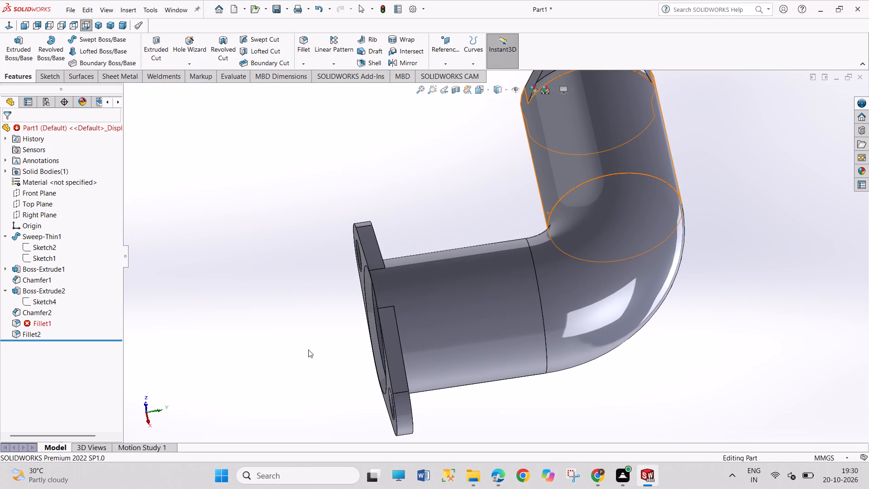
pyautogui.rightClick(14, 324)
pyautogui.click(29, 343)
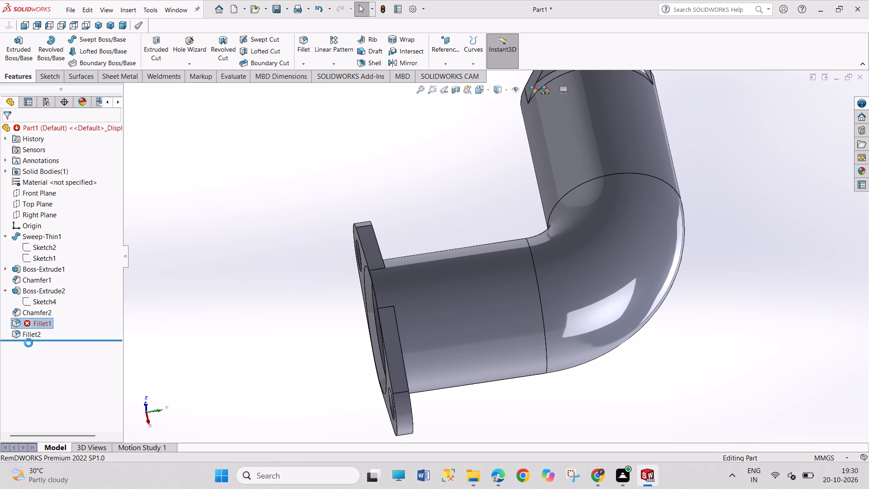
pyautogui.click(495, 172)
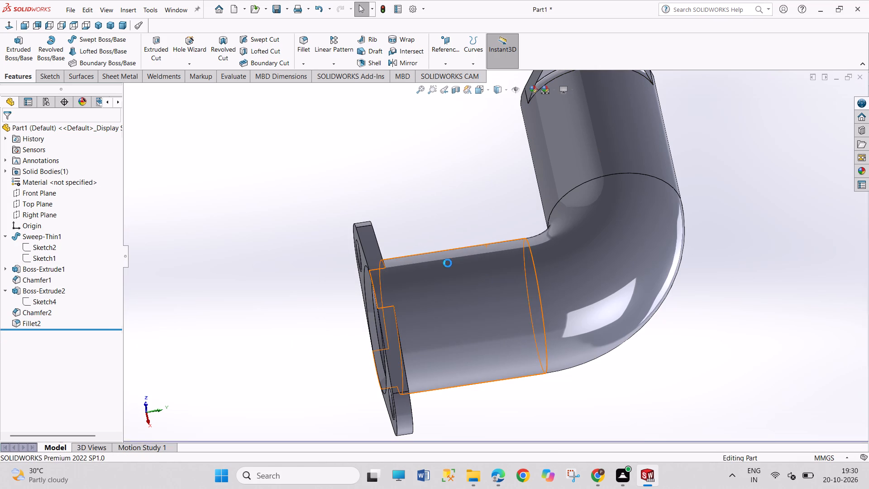
# Fillet the two edges where the rebuilt bottom flange's inner face meets the pipe with a 3 mm symmetric radius.
pyautogui.moveTo(391, 186); pyautogui.dragTo(411, 230)
pyautogui.scroll(3, 473, 314)
pyautogui.moveTo(530, 363); pyautogui.dragTo(514, 364, button='middle')
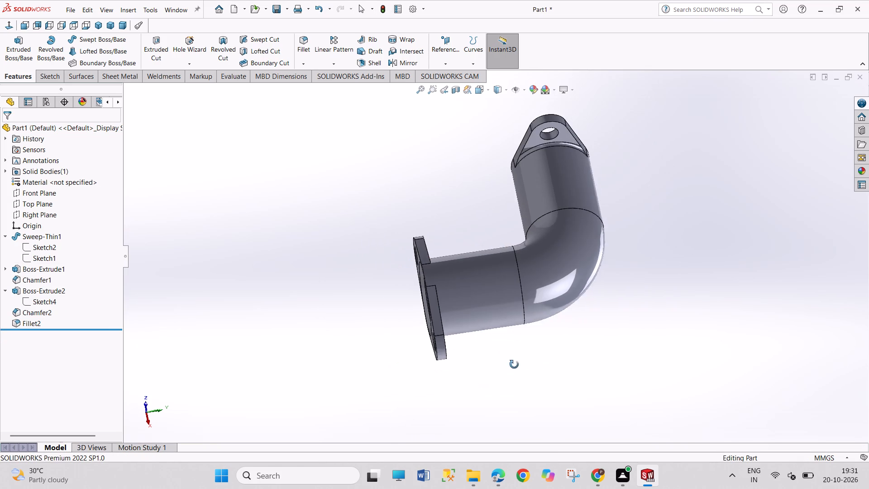
pyautogui.moveTo(514, 364); pyautogui.dragTo(487, 364, button='middle')
pyautogui.moveTo(360, 315); pyautogui.dragTo(470, 340, button='middle')
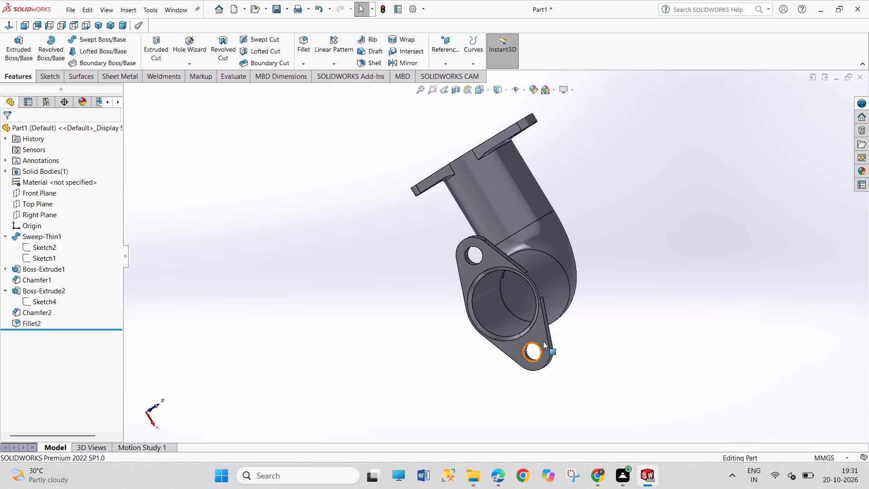
pyautogui.scroll(-3, 544, 341)
pyautogui.moveTo(549, 341); pyautogui.dragTo(543, 341, button='middle')
pyautogui.moveTo(620, 325); pyautogui.dragTo(559, 321, button='middle')
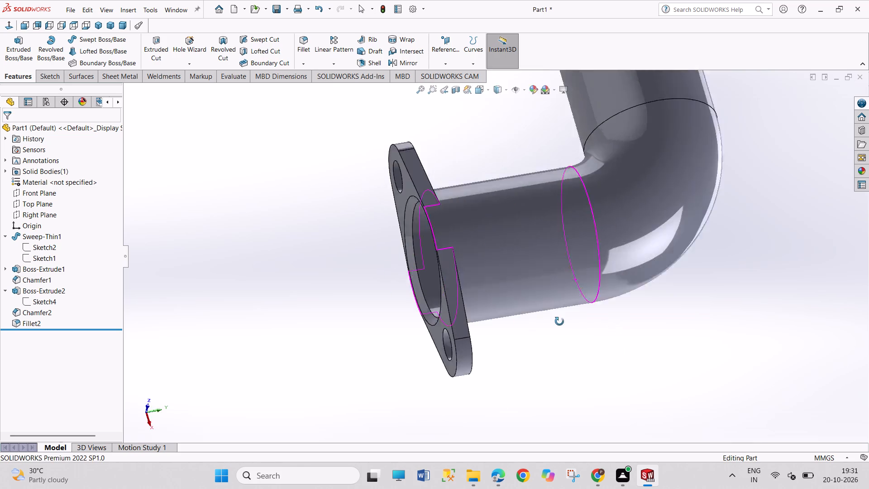
pyautogui.moveTo(559, 321); pyautogui.dragTo(521, 322, button='middle')
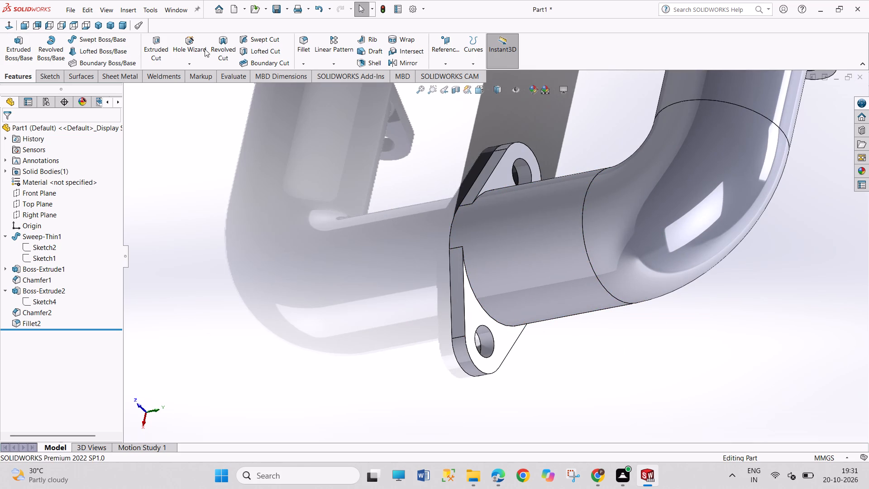
pyautogui.click(299, 42)
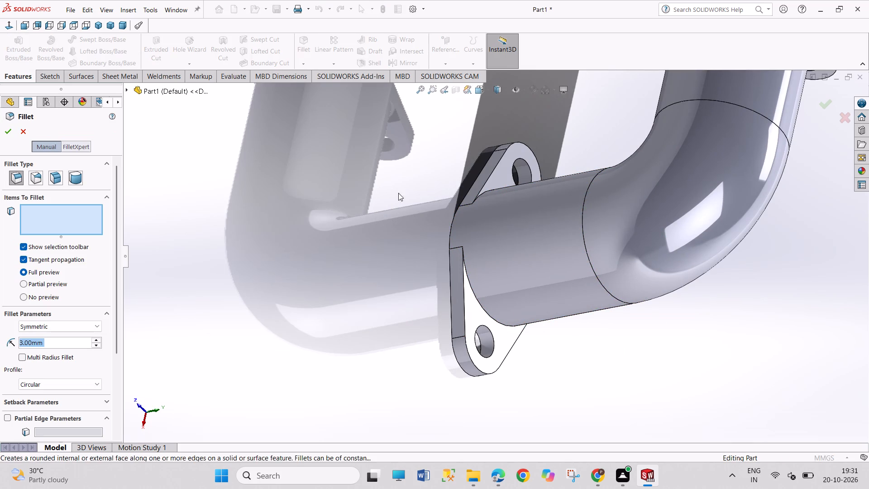
pyautogui.click(478, 302)
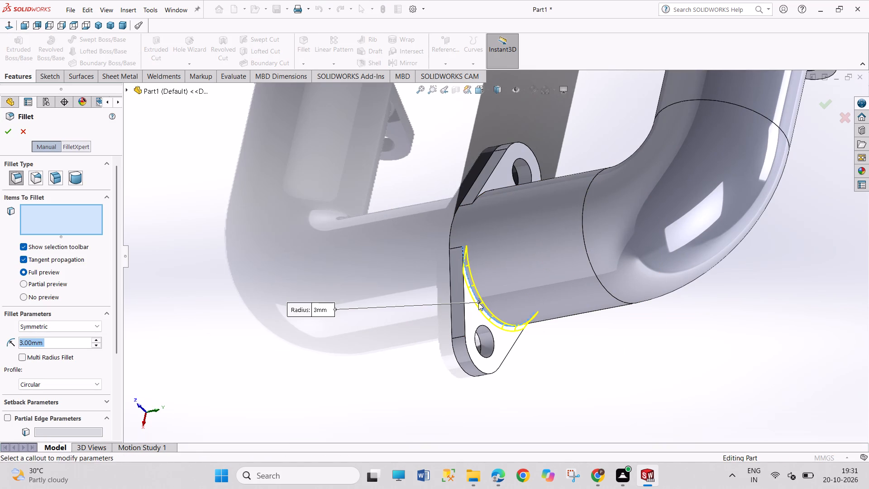
pyautogui.click(486, 192)
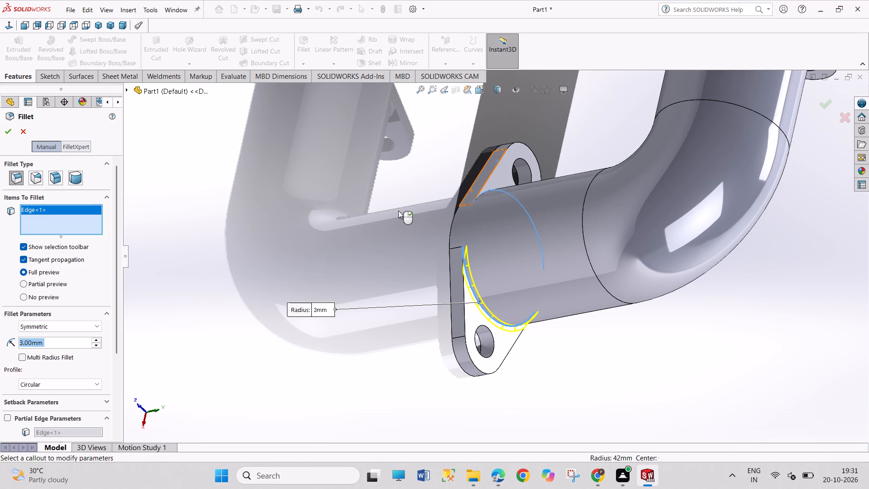
pyautogui.click(5, 134)
# Save the finished elbow part as 20 PIPE, shown in isometric view.
pyautogui.moveTo(215, 235); pyautogui.dragTo(298, 356)
pyautogui.click(97, 30)
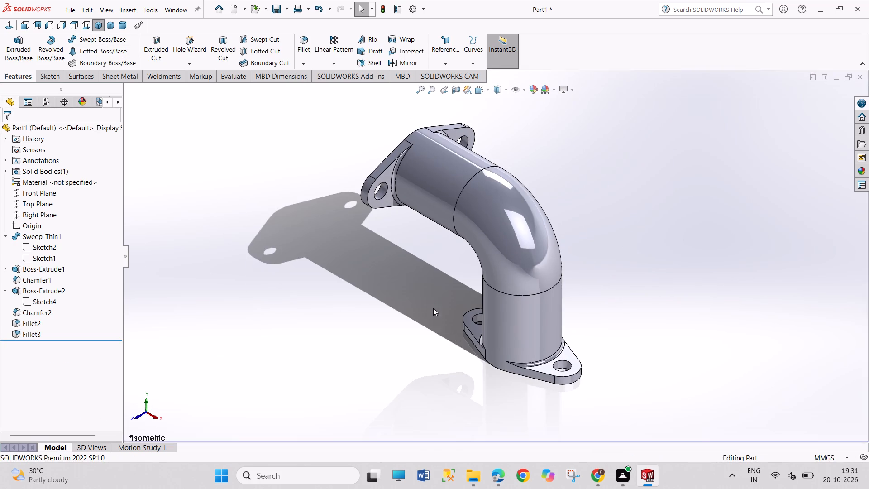
pyautogui.moveTo(436, 314); pyautogui.dragTo(480, 378)
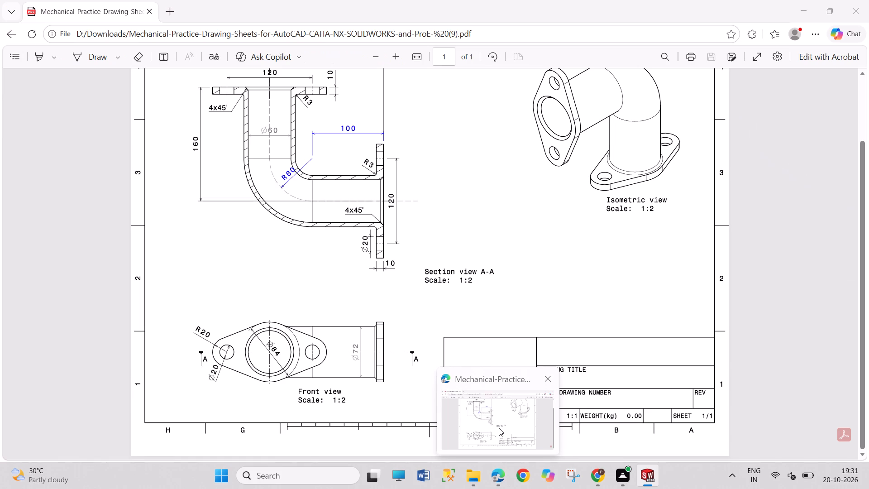
pyautogui.moveTo(635, 255); pyautogui.dragTo(674, 356)
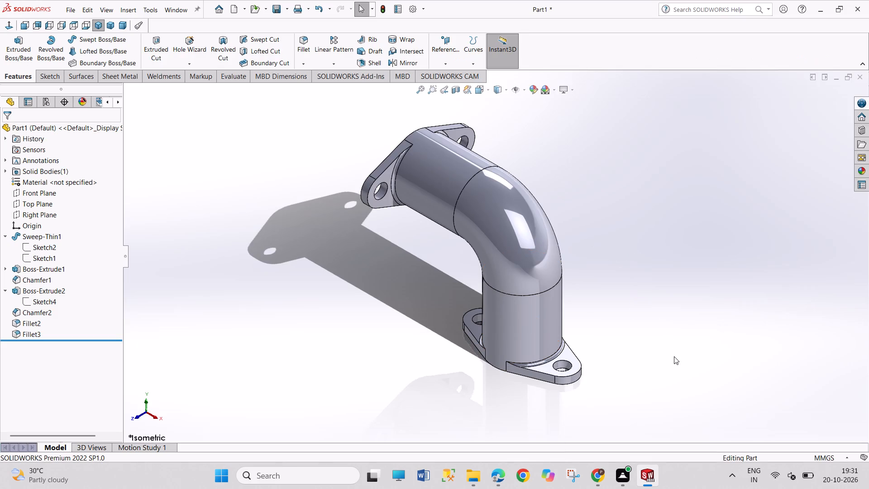
pyautogui.hotkey('ctrl', 's')
pyautogui.write('20')
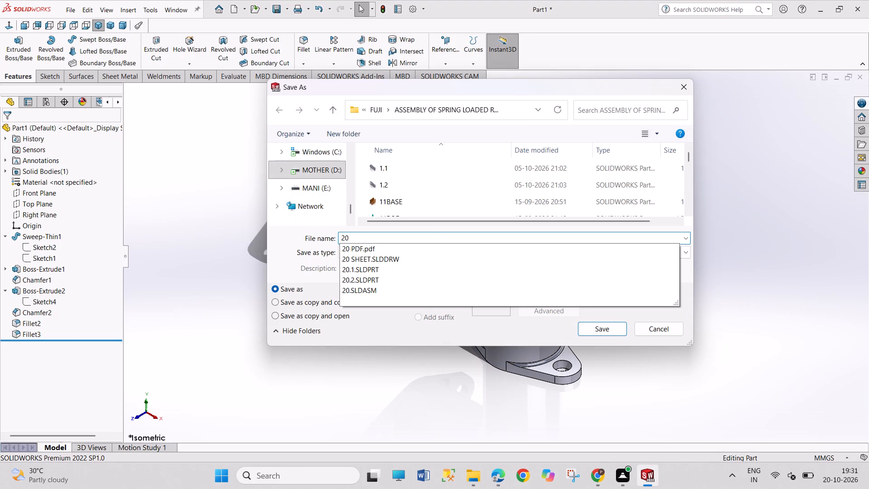
pyautogui.press('space')
pyautogui.write('PIPE')
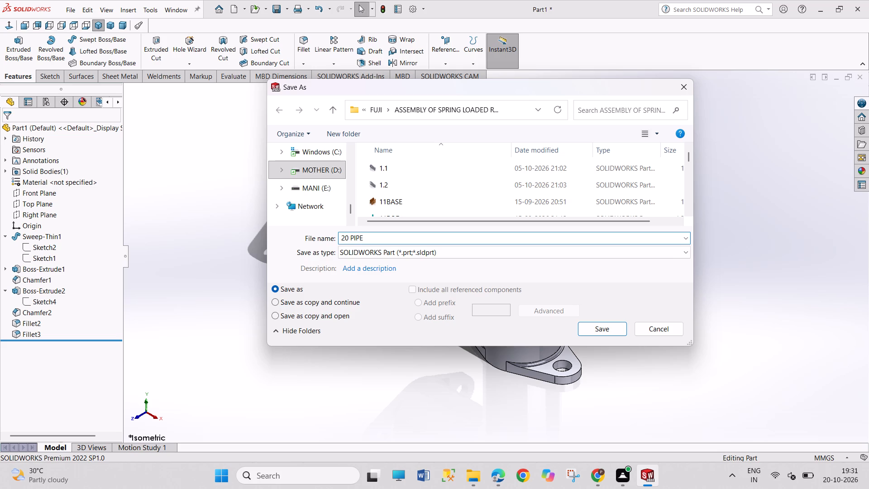
pyautogui.press('Return')
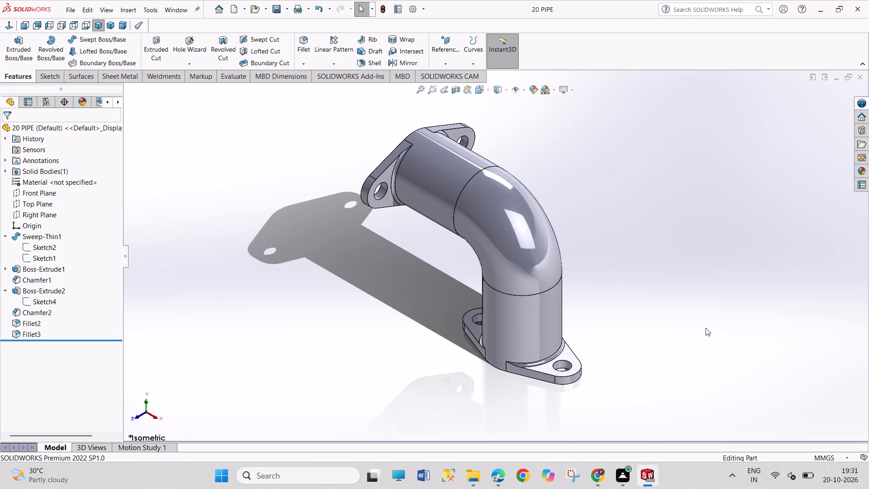
# Create a new drawing document on a standard A4 (ANSI) Landscape sheet.
pyautogui.moveTo(583, 217); pyautogui.dragTo(618, 309)
pyautogui.moveTo(577, 221); pyautogui.dragTo(598, 298)
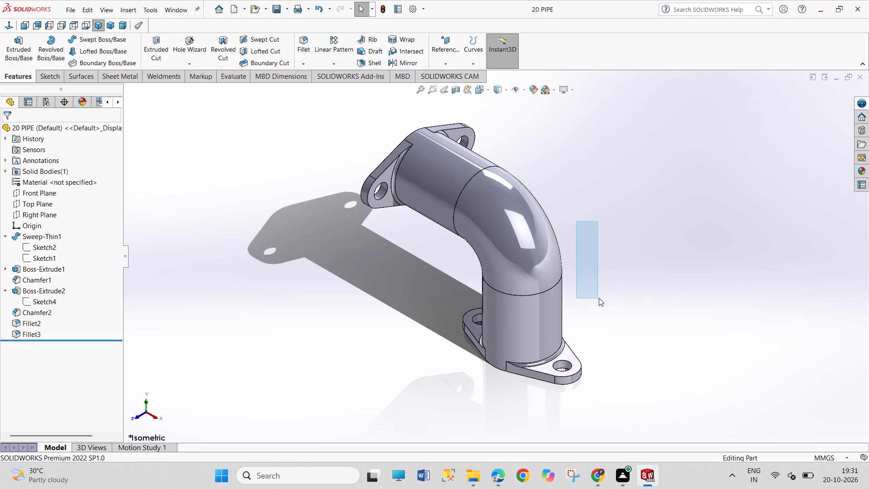
pyautogui.hotkey('ctrl', 'n')
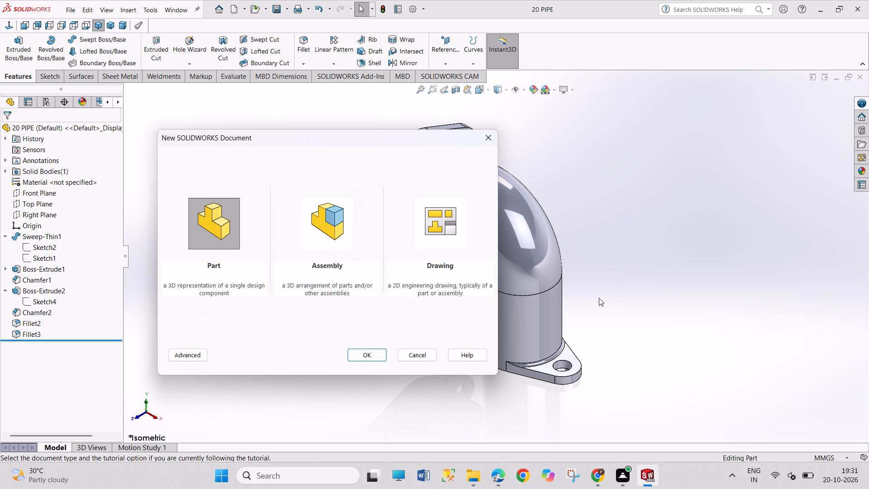
pyautogui.press('Right')
pyautogui.press('Right')
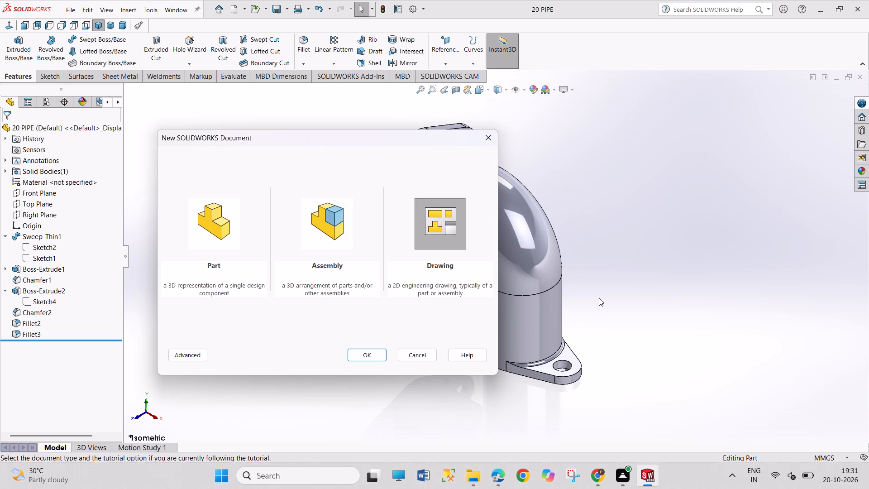
pyautogui.press('Return')
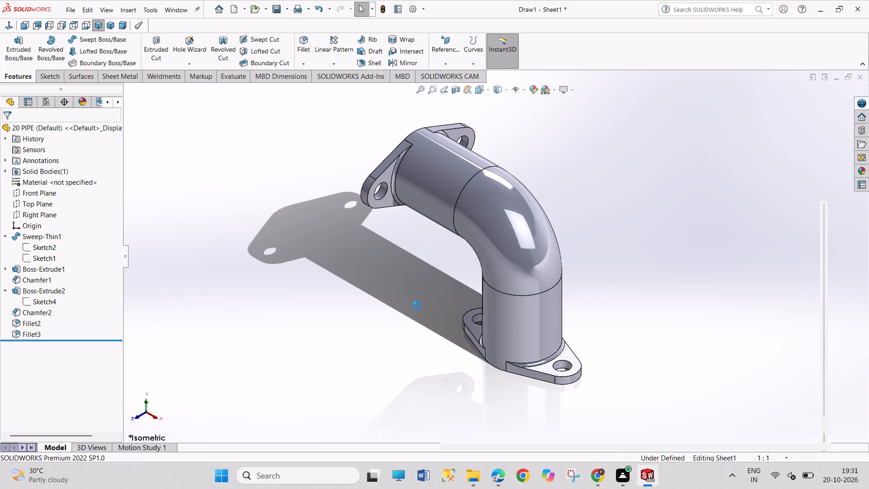
pyautogui.scroll(-7, 388, 214)
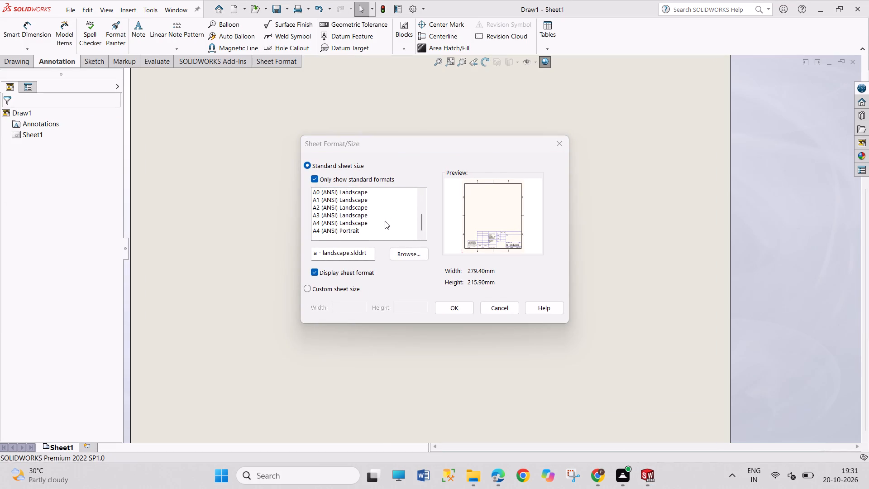
pyautogui.click(385, 222)
pyautogui.click(435, 307)
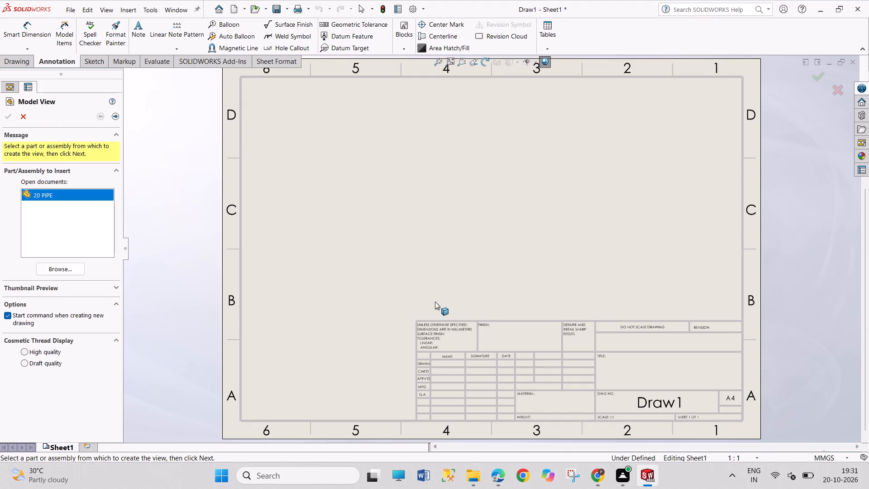
# Insert the Left view of 20 PIPE, with preview on, in the upper-left area of the sheet.
pyautogui.doubleClick(78, 195)
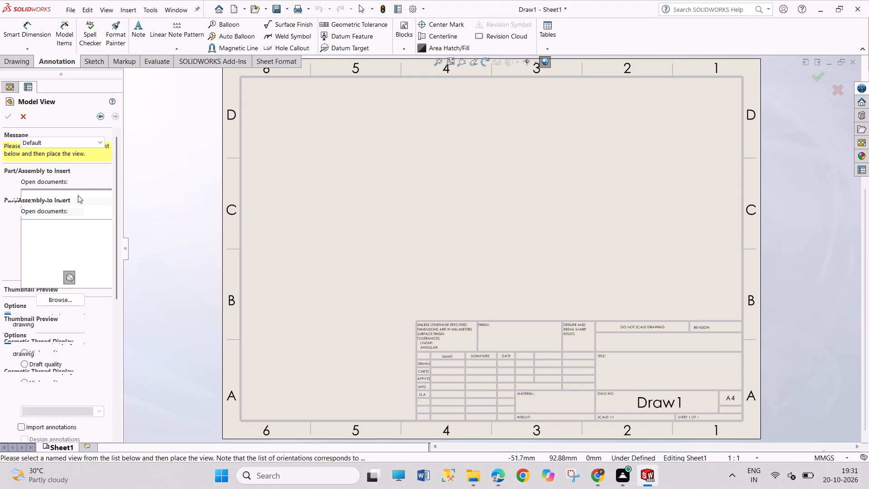
pyautogui.click(53, 279)
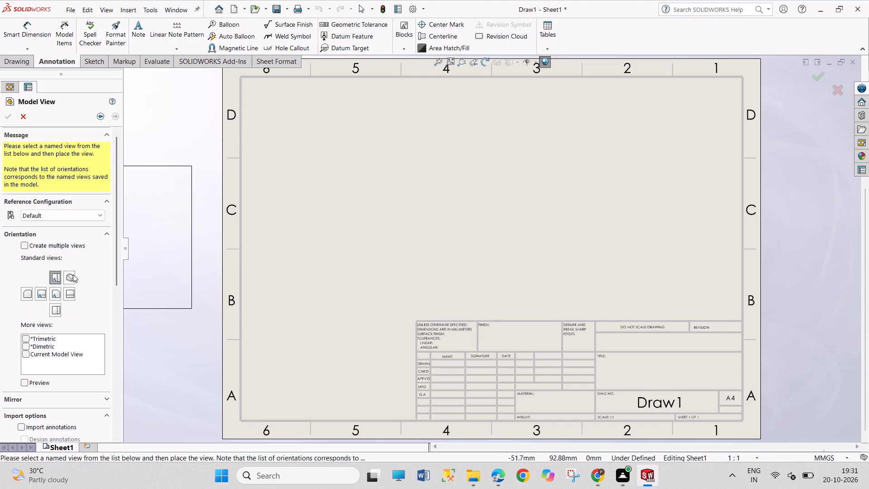
pyautogui.click(45, 381)
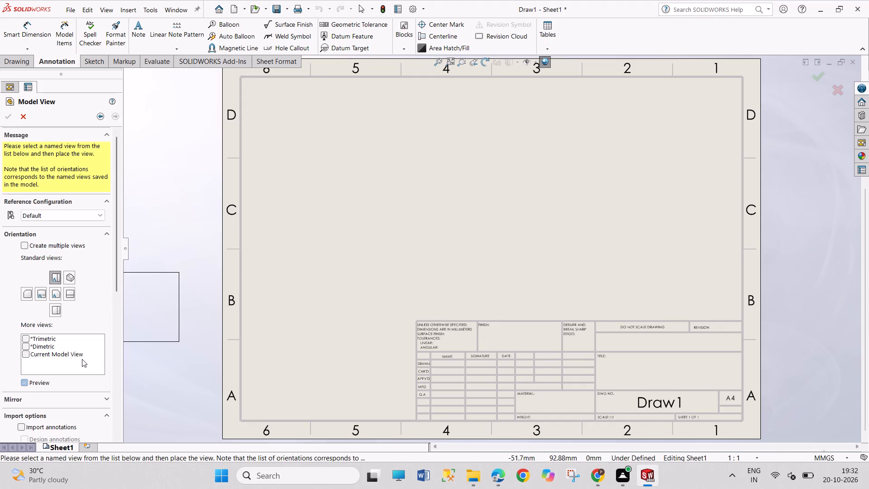
pyautogui.click(54, 296)
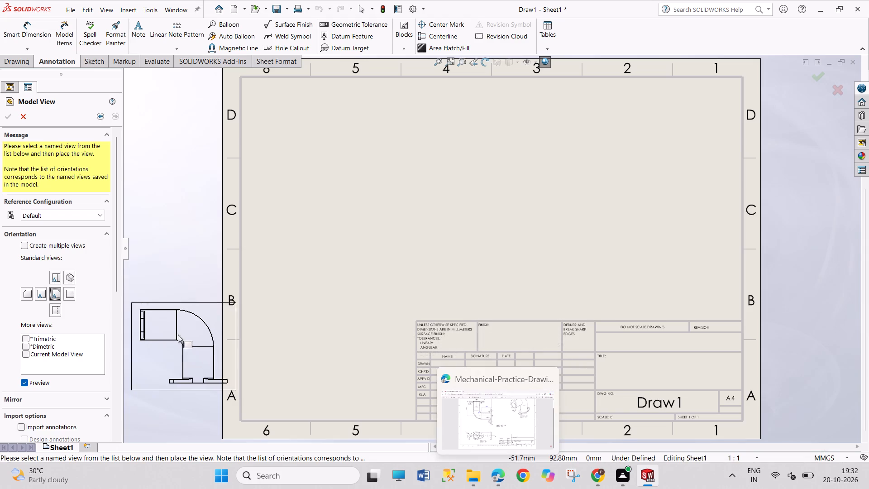
pyautogui.click(37, 294)
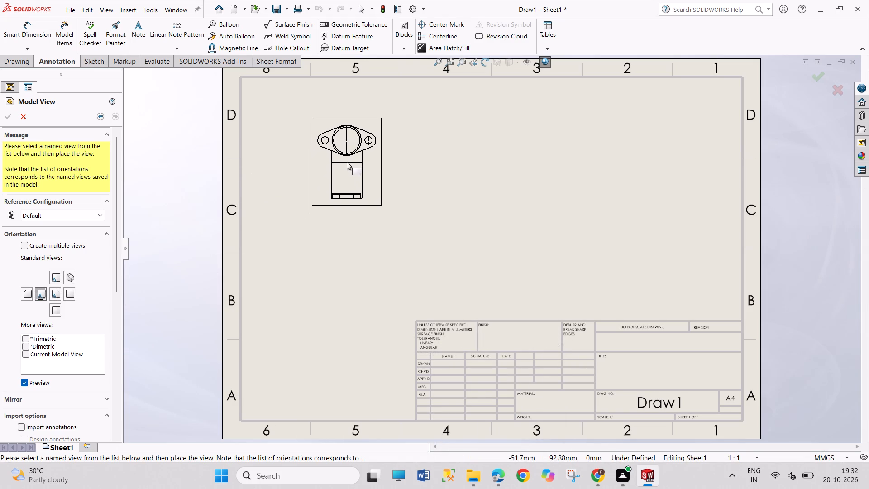
pyautogui.click(341, 160)
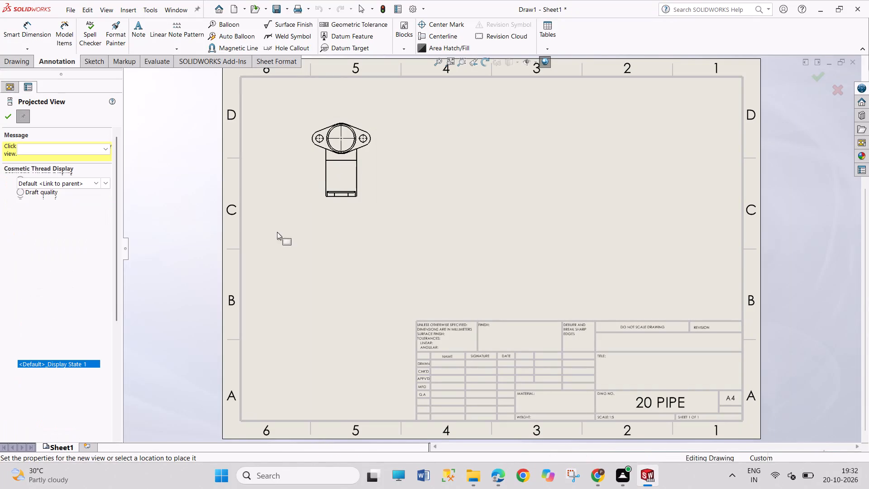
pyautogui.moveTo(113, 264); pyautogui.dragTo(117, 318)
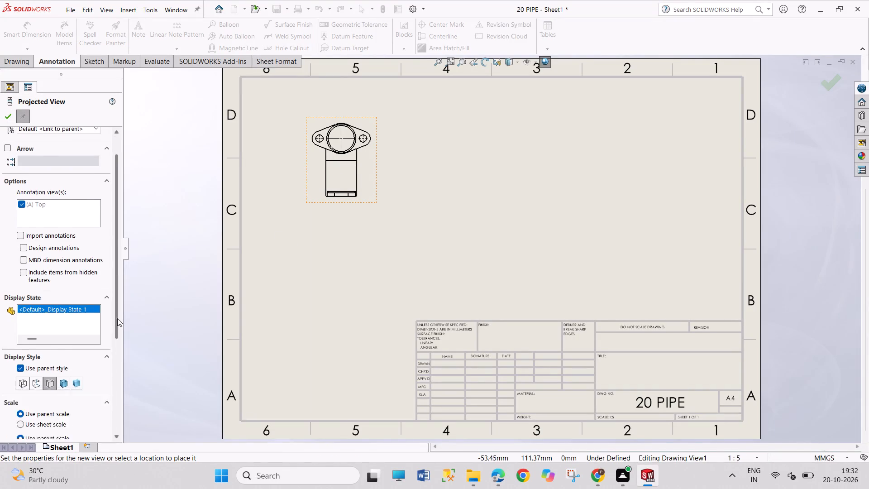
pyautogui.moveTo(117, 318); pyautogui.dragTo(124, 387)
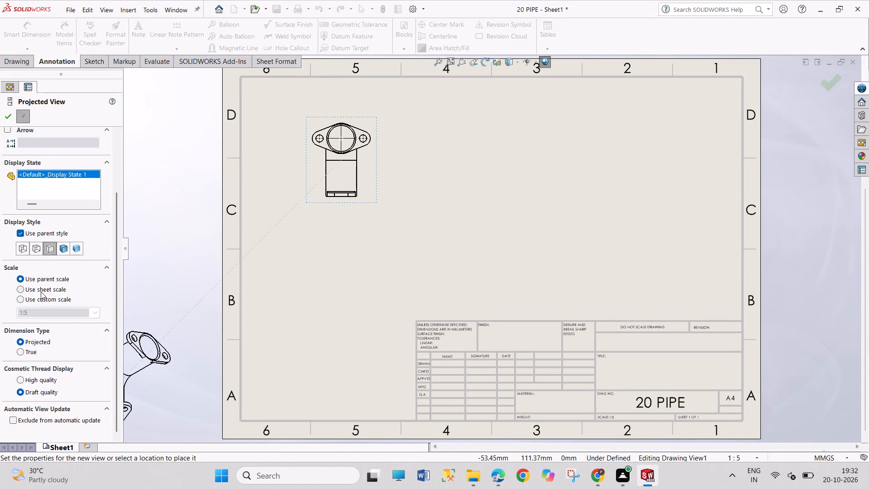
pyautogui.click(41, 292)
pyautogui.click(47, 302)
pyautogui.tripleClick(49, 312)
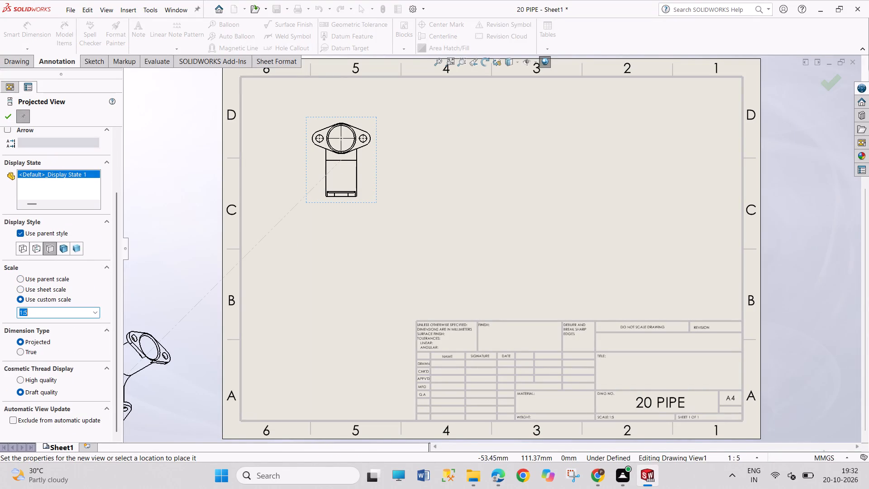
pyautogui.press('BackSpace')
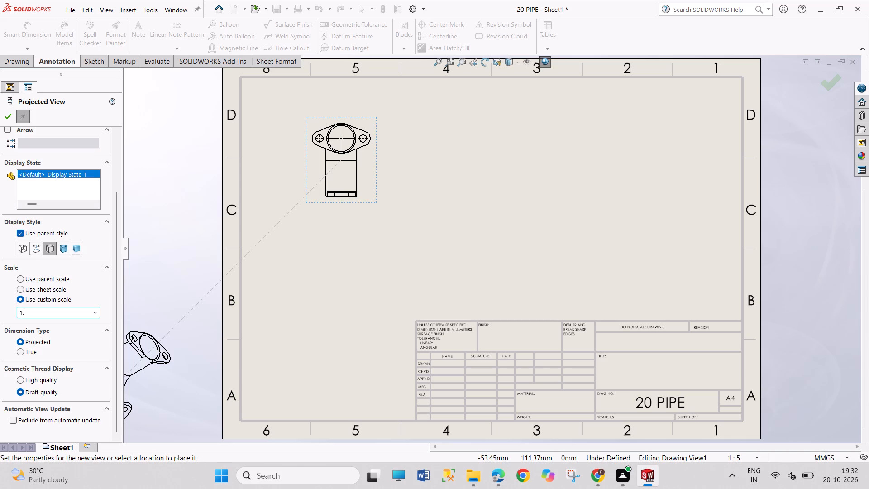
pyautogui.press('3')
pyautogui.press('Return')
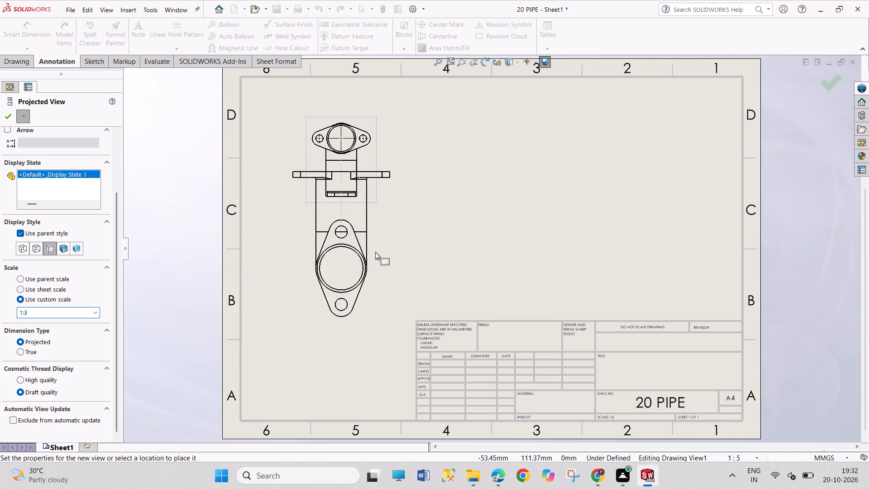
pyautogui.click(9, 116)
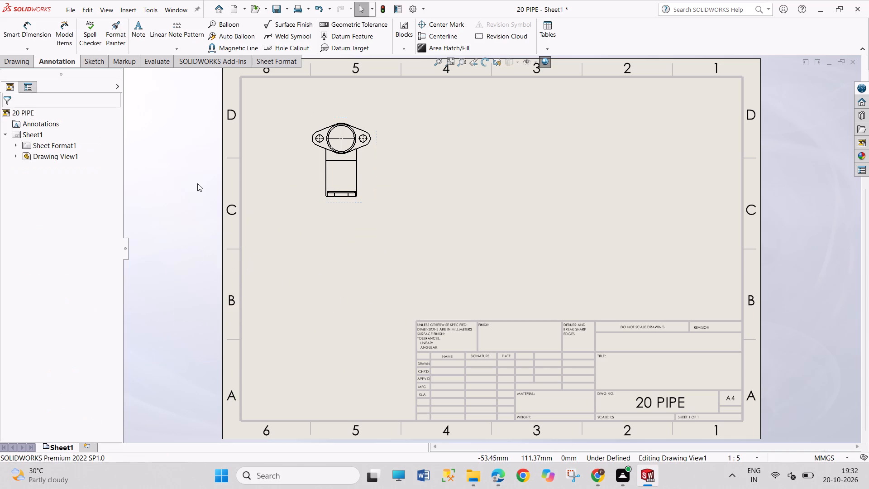
# Set the placed drawing view to a custom scale of 1:3.
pyautogui.click(351, 203)
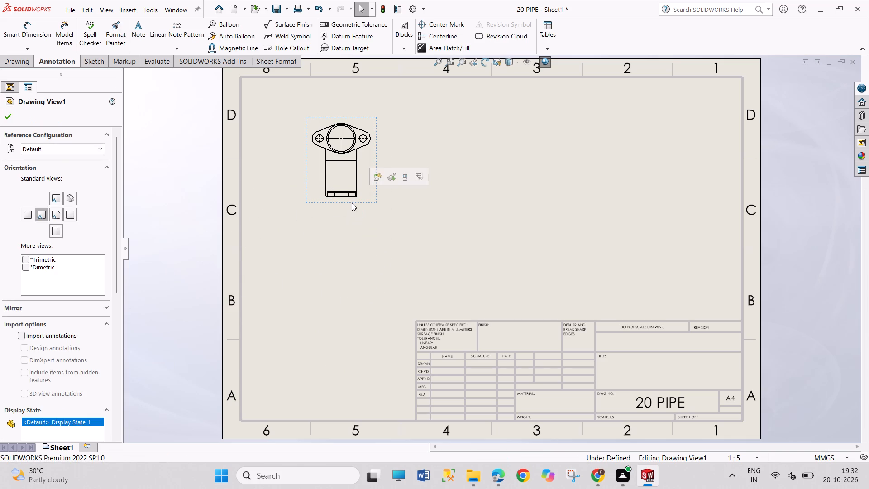
pyautogui.moveTo(113, 293); pyautogui.dragTo(112, 304)
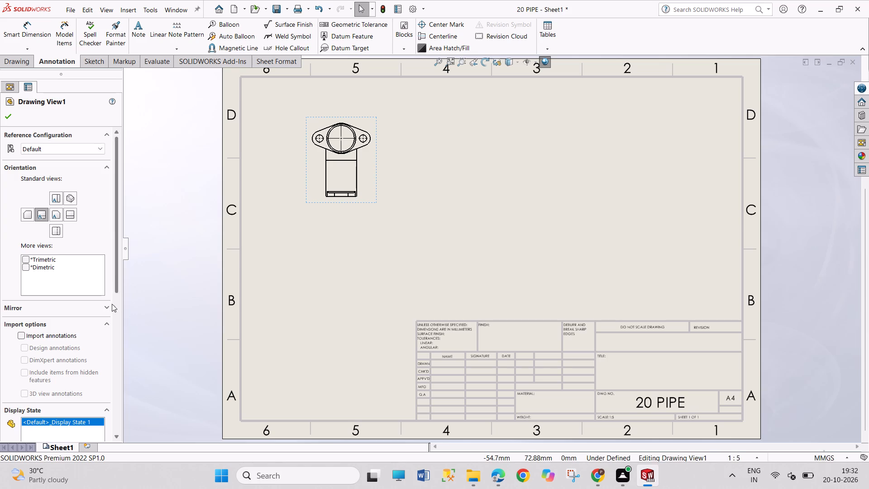
pyautogui.moveTo(112, 304); pyautogui.dragTo(113, 369)
pyautogui.click(49, 270)
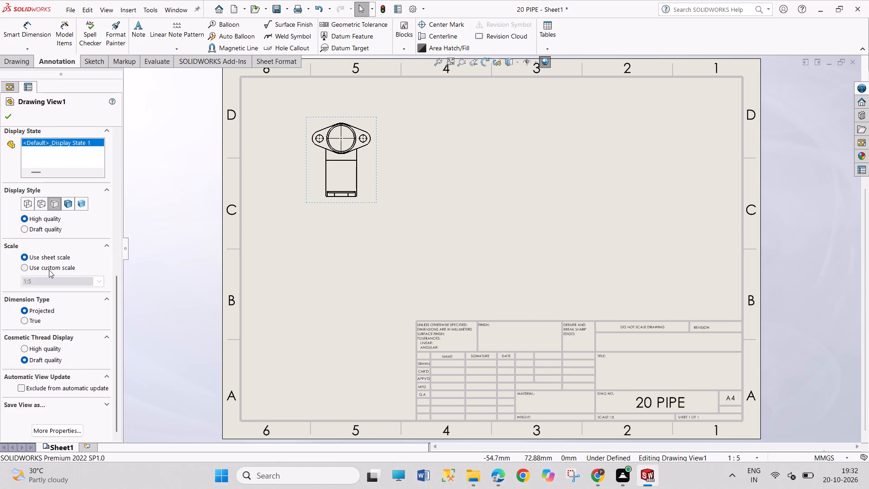
pyautogui.tripleClick(49, 283)
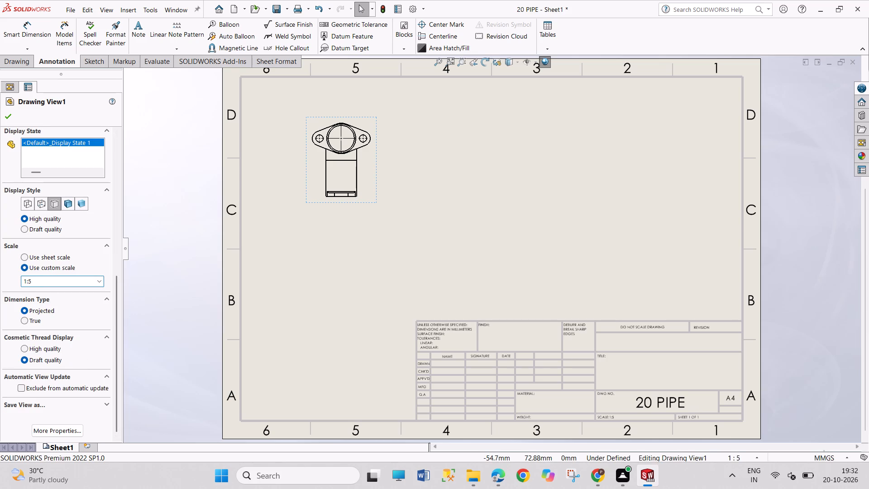
pyautogui.press('BackSpace')
pyautogui.press('3')
pyautogui.press('Return')
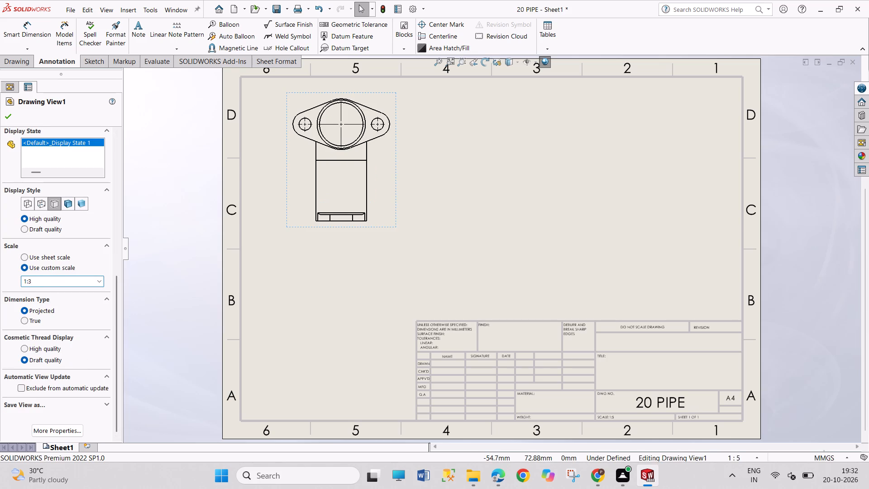
pyautogui.click(8, 119)
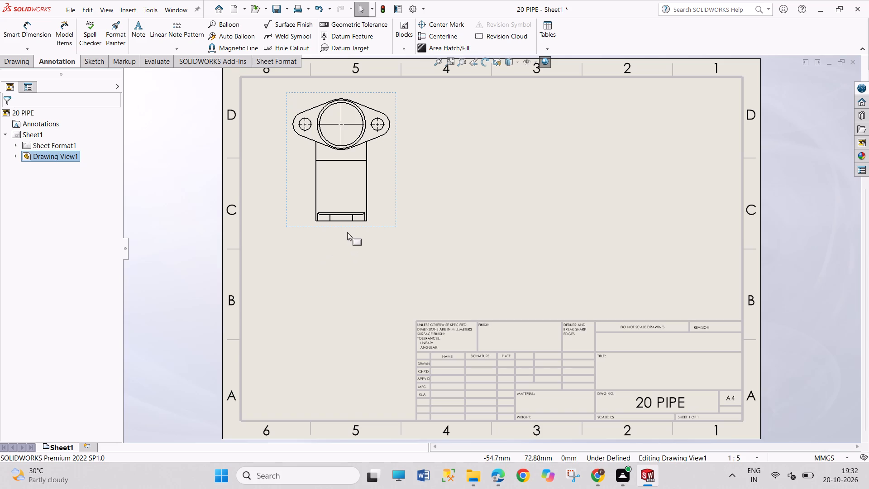
# Move the scaled view slightly down, away from the sheet's upper border.
pyautogui.moveTo(348, 229); pyautogui.dragTo(348, 236)
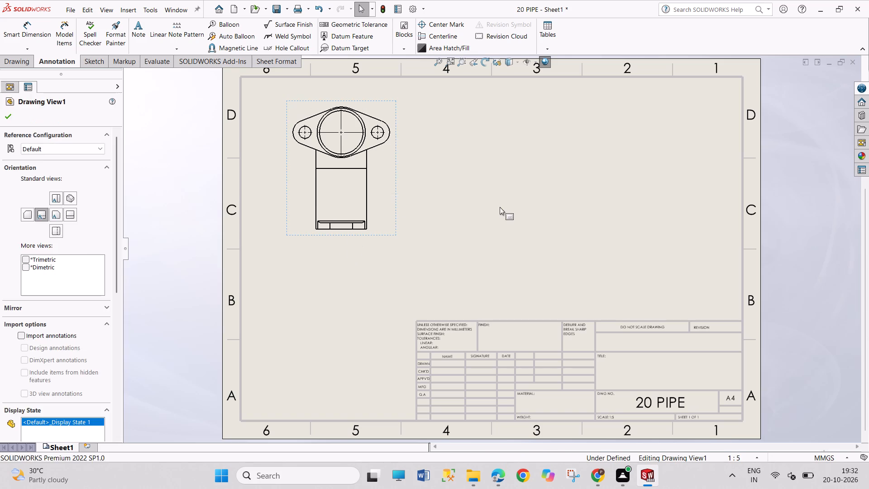
pyautogui.click(500, 207)
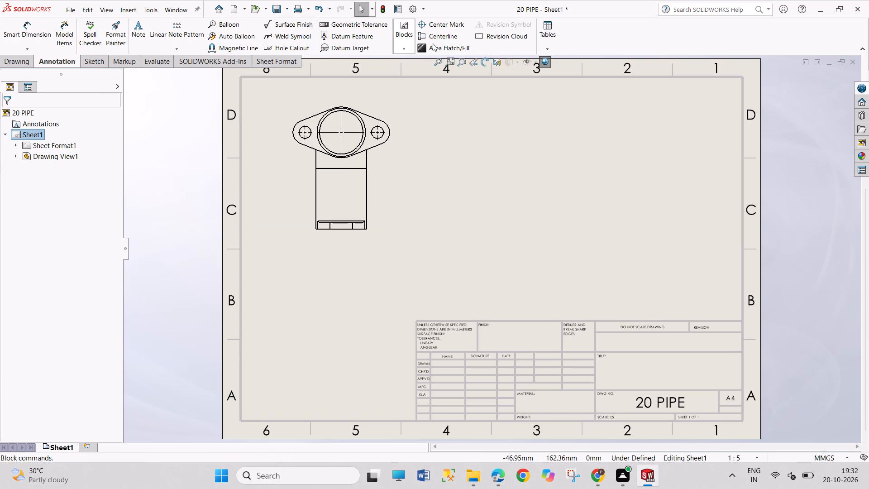
# Create a section view of the pipe from a vertical cutting line through the bore's centre, placed right of the parent view.
pyautogui.click(17, 66)
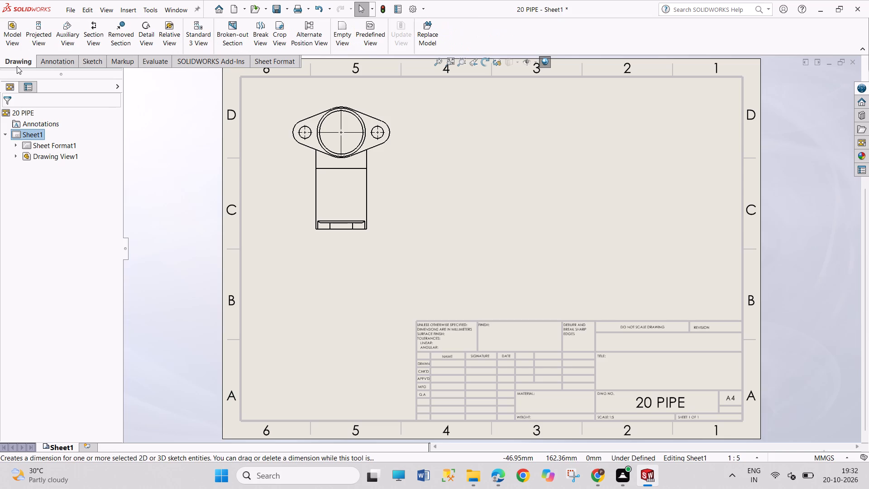
pyautogui.click(85, 40)
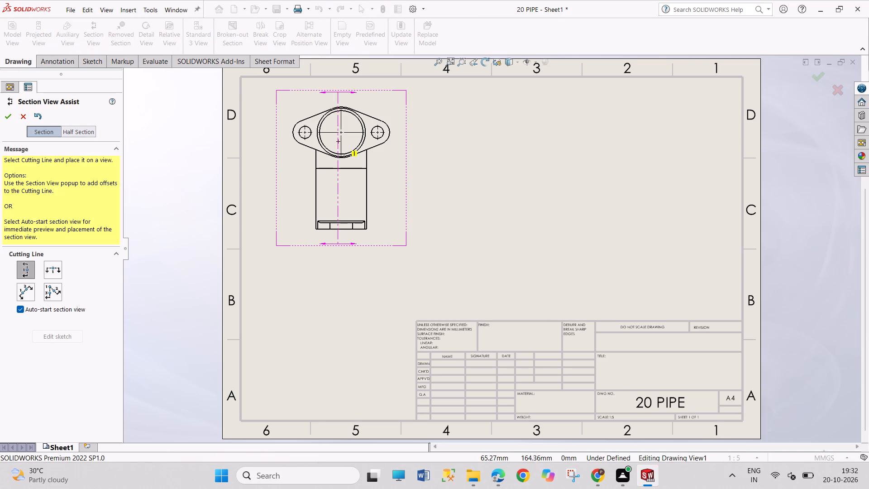
pyautogui.click(342, 132)
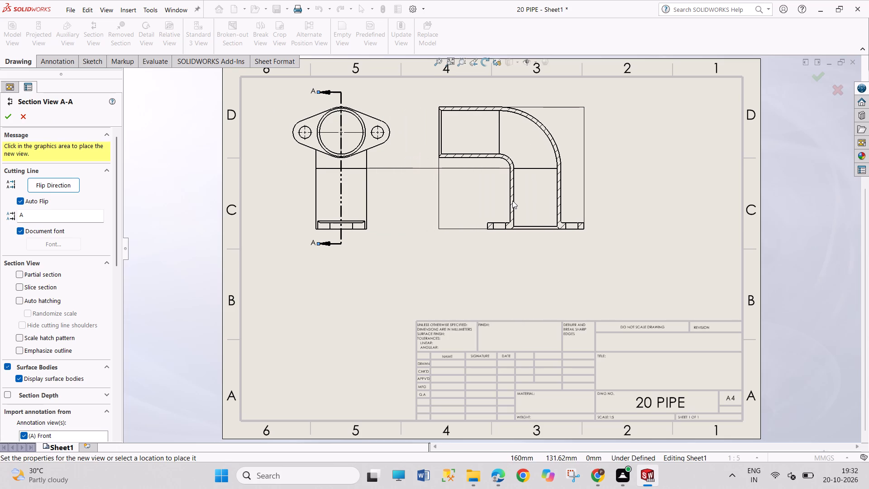
pyautogui.click(525, 203)
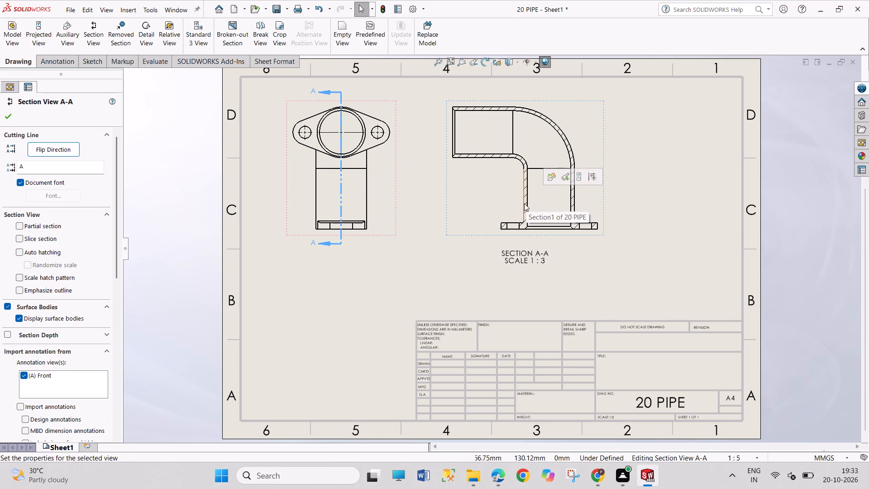
pyautogui.click(7, 117)
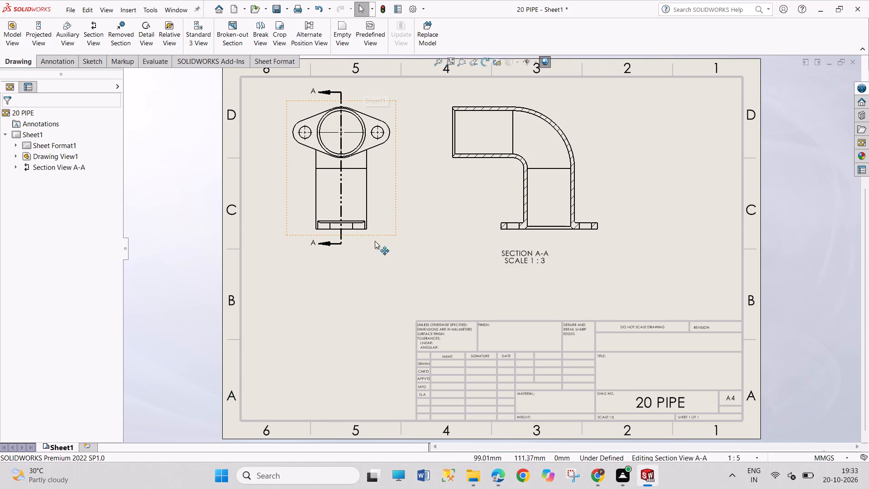
# Change the section view's cutting-line label to B.
pyautogui.click(325, 245)
pyautogui.click(313, 243)
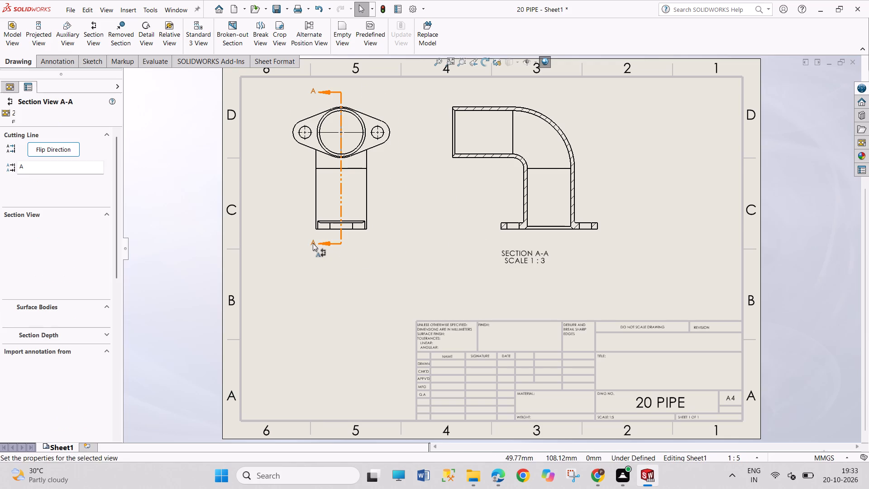
pyautogui.doubleClick(41, 172)
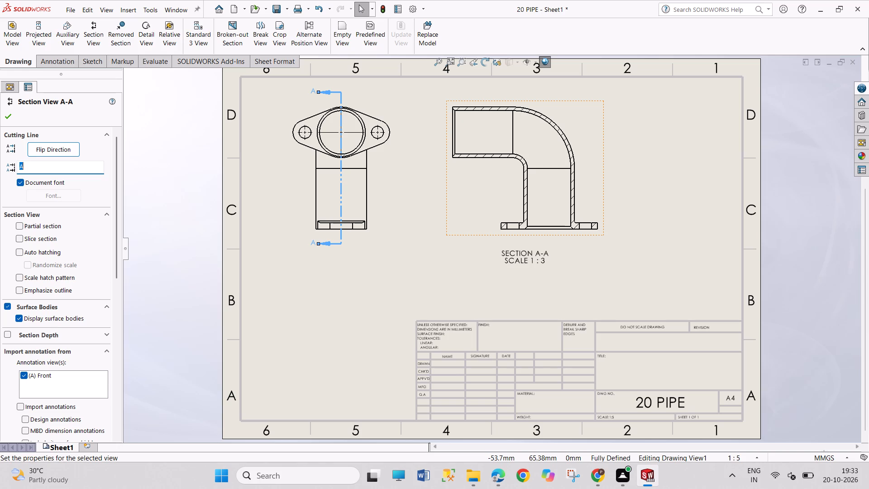
pyautogui.press('b')
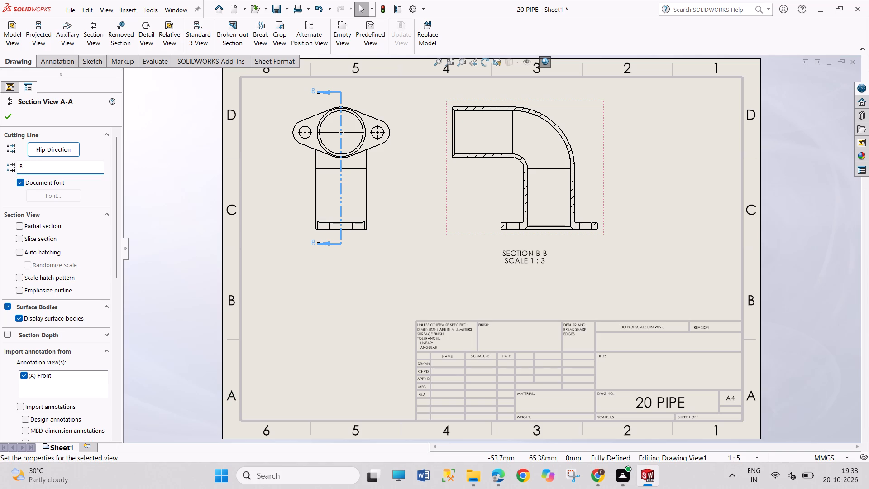
pyautogui.press('Return')
pyautogui.click(368, 292)
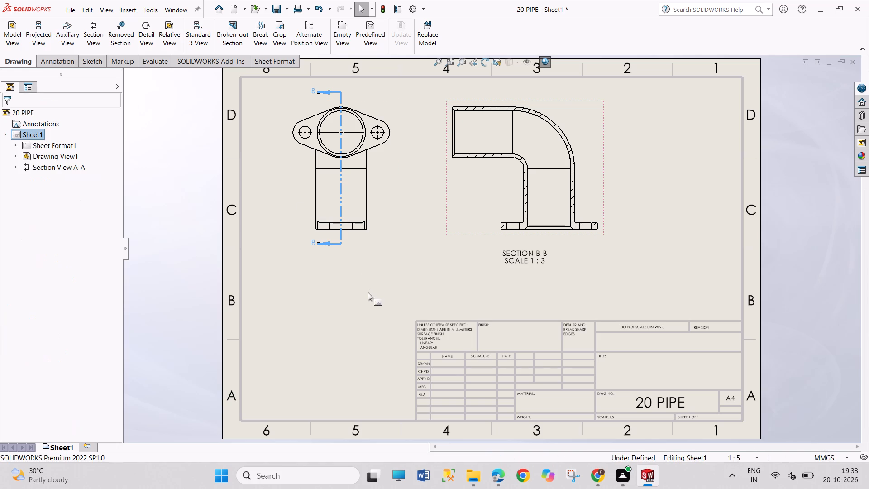
# Move the section view slightly left and the parent view down, to space both views on the sheet.
pyautogui.scroll(-1, 402, 109)
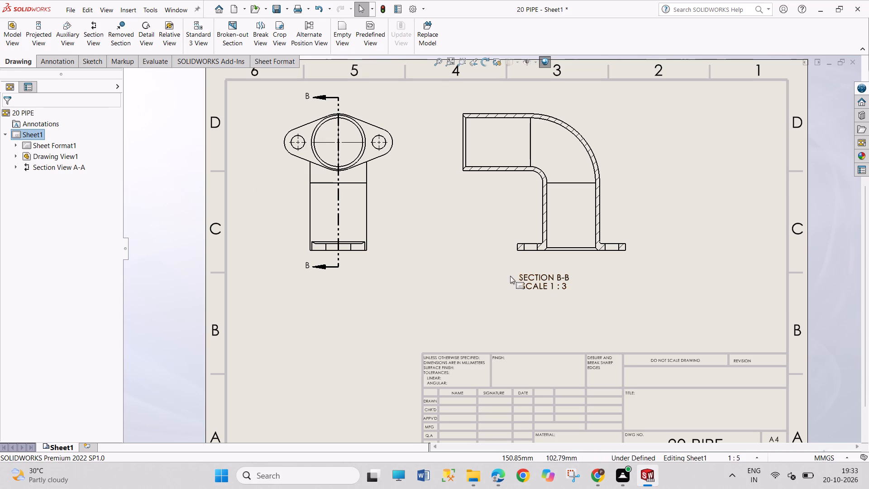
pyautogui.moveTo(480, 258); pyautogui.dragTo(475, 259)
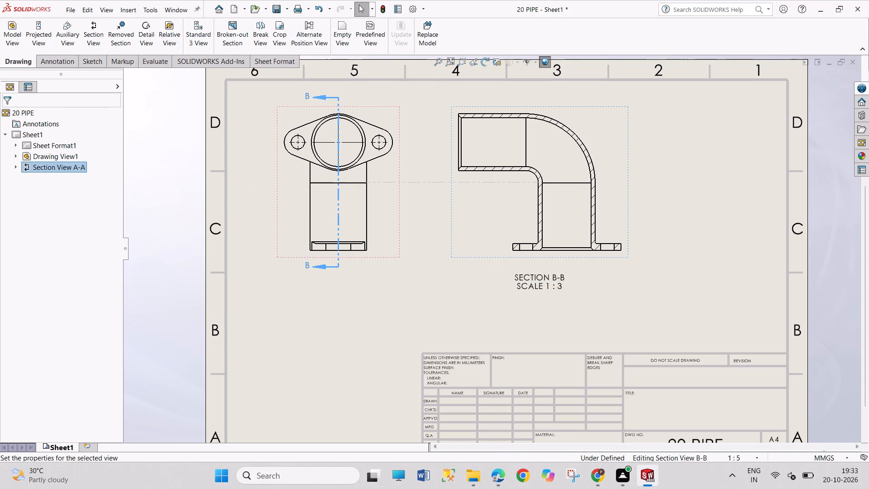
pyautogui.moveTo(395, 257); pyautogui.dragTo(395, 289)
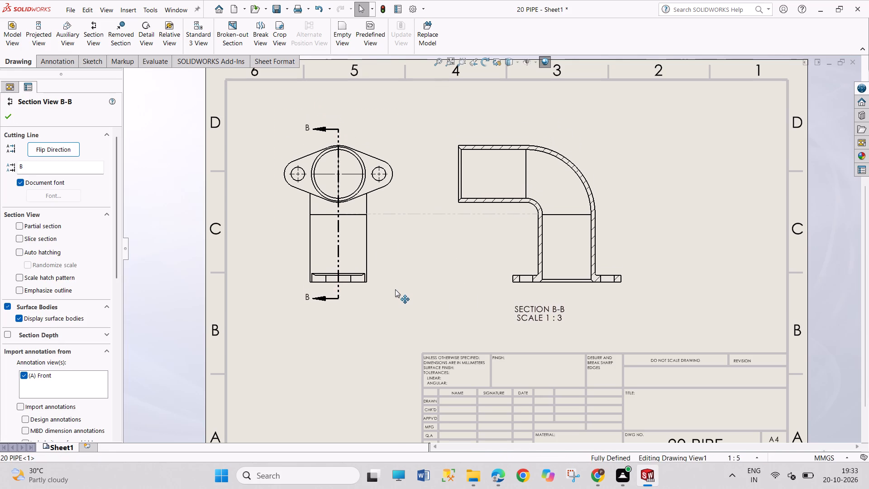
pyautogui.moveTo(395, 289); pyautogui.dragTo(396, 290)
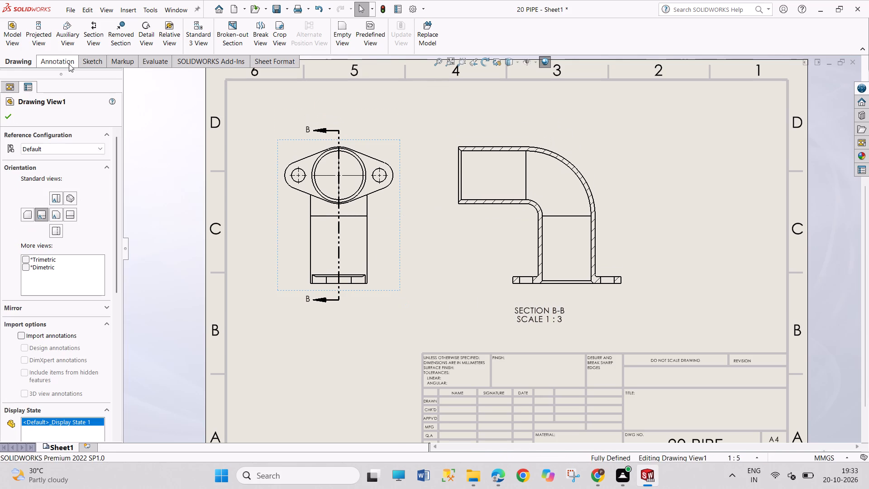
pyautogui.click(10, 115)
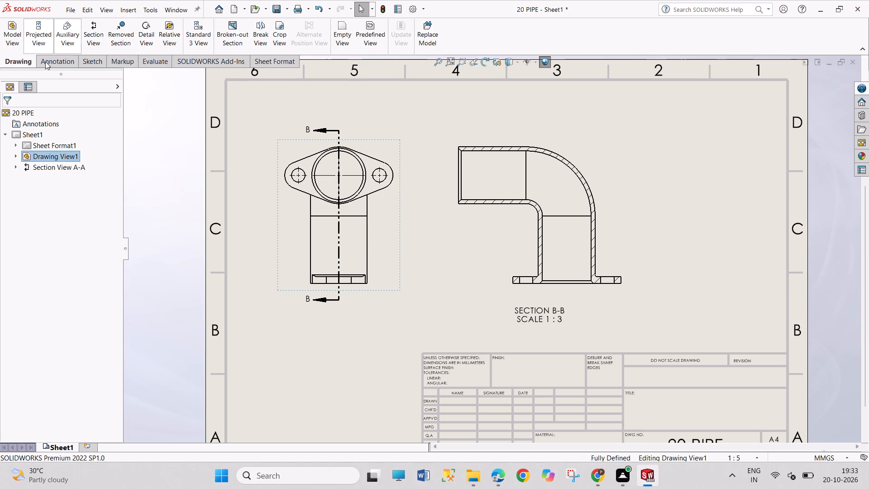
# Insert an isometric view of 20 PIPE, shaded with edges at custom scale 1:3, right of the section view.
pyautogui.click(48, 64)
pyautogui.click(33, 62)
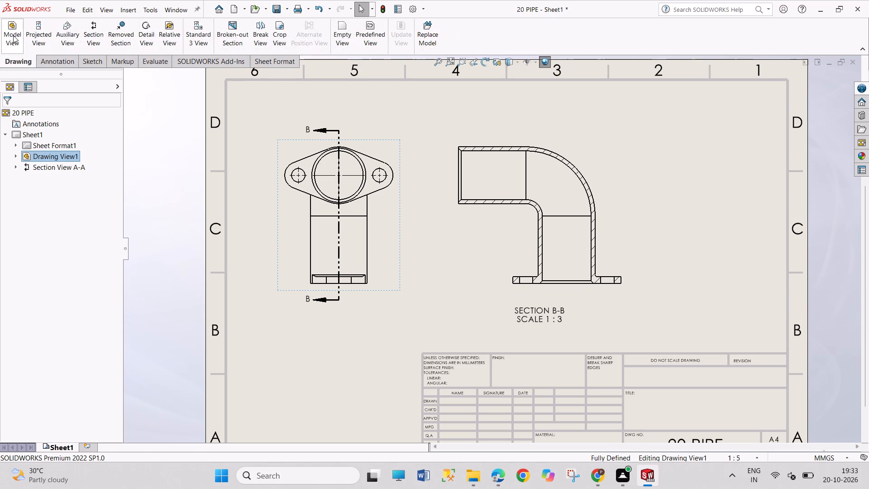
pyautogui.click(13, 35)
pyautogui.doubleClick(56, 196)
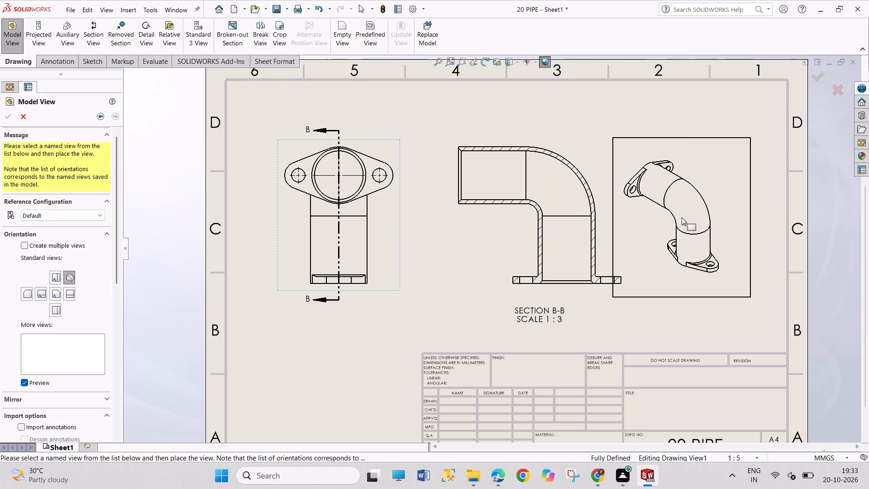
pyautogui.moveTo(118, 272); pyautogui.dragTo(123, 340)
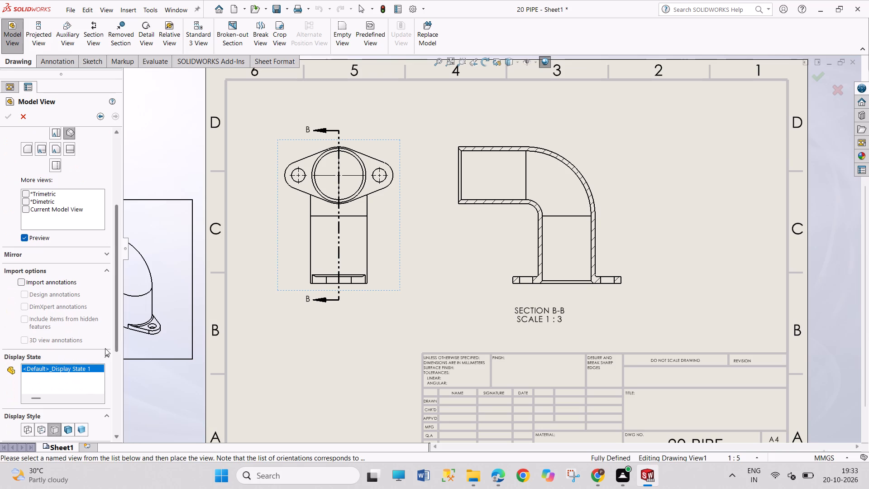
pyautogui.click(67, 429)
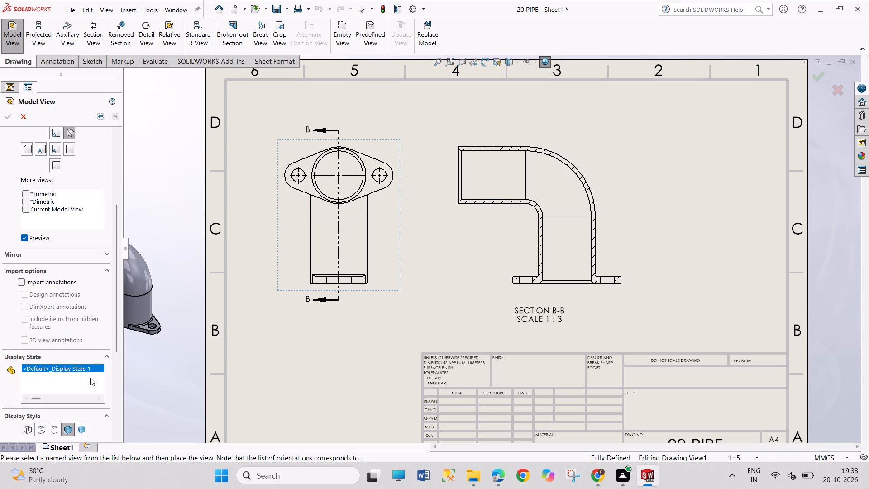
pyautogui.moveTo(116, 241); pyautogui.dragTo(113, 232)
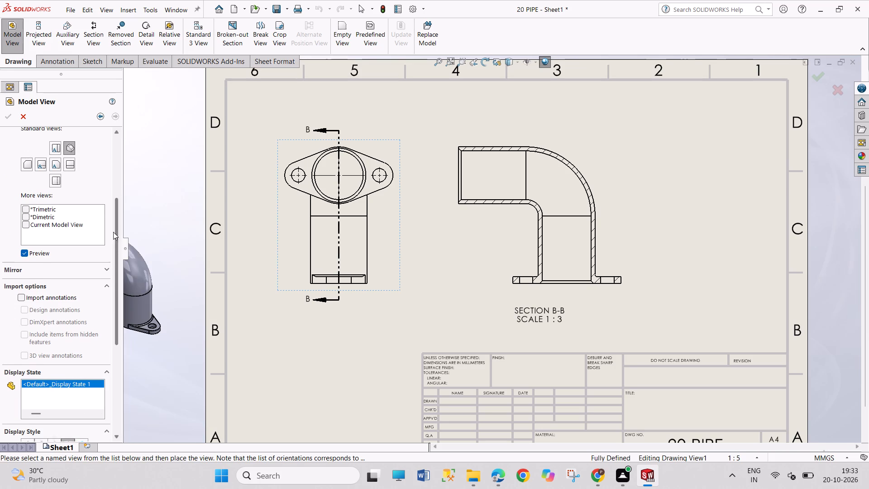
pyautogui.moveTo(113, 232); pyautogui.dragTo(132, 314)
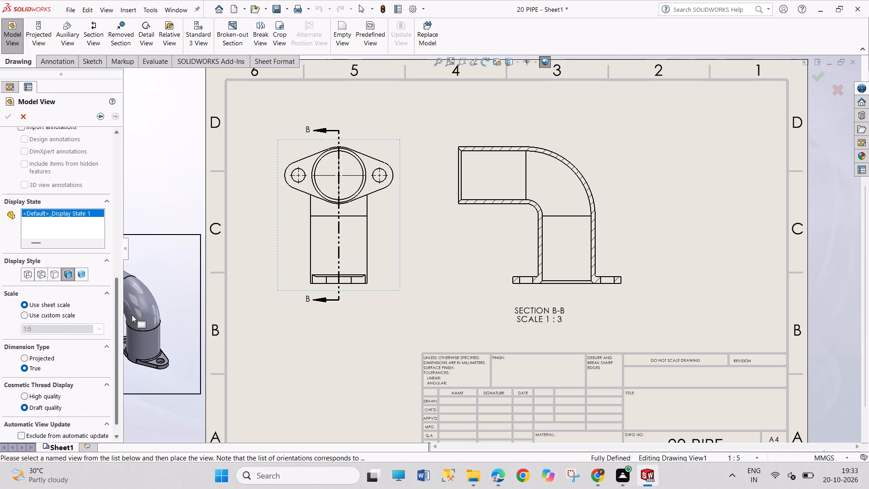
pyautogui.click(63, 316)
pyautogui.tripleClick(60, 327)
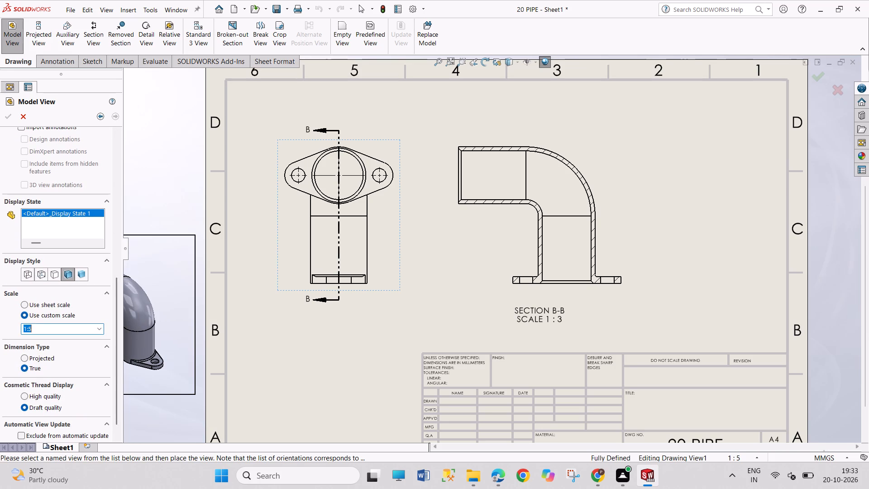
pyautogui.press('BackSpace')
pyautogui.press('3')
pyautogui.press('Return')
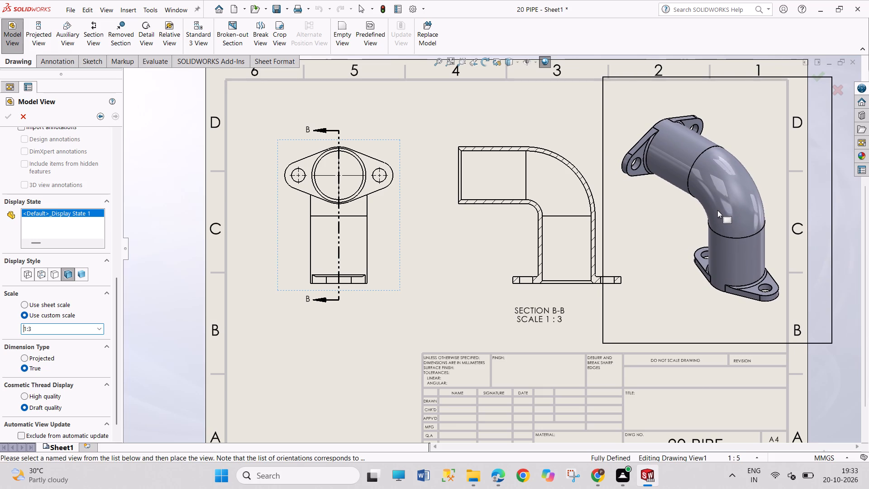
pyautogui.click(717, 210)
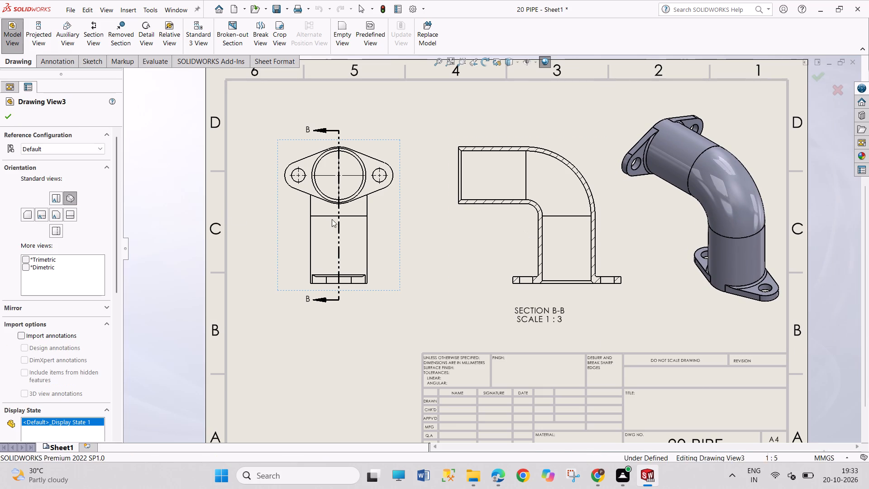
pyautogui.click(8, 115)
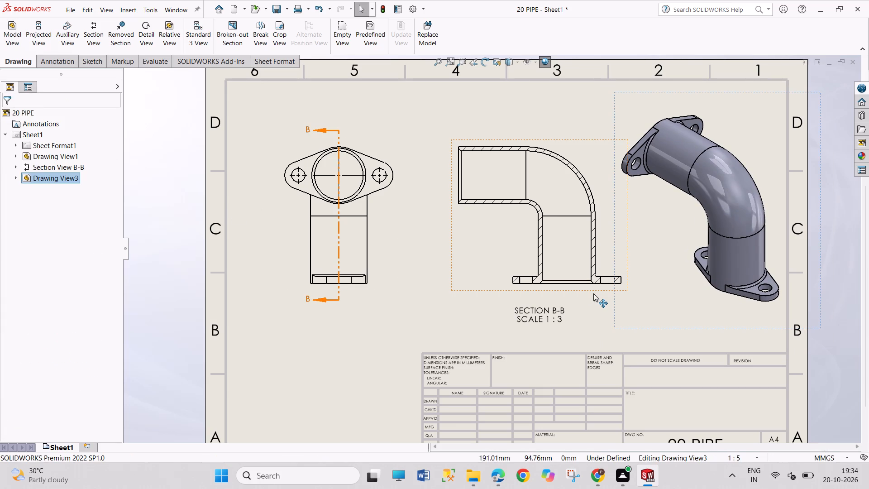
# Shift the section view slightly left, away from the isometric view.
pyautogui.moveTo(593, 293); pyautogui.dragTo(582, 293)
pyautogui.scroll(-1, 362, 150)
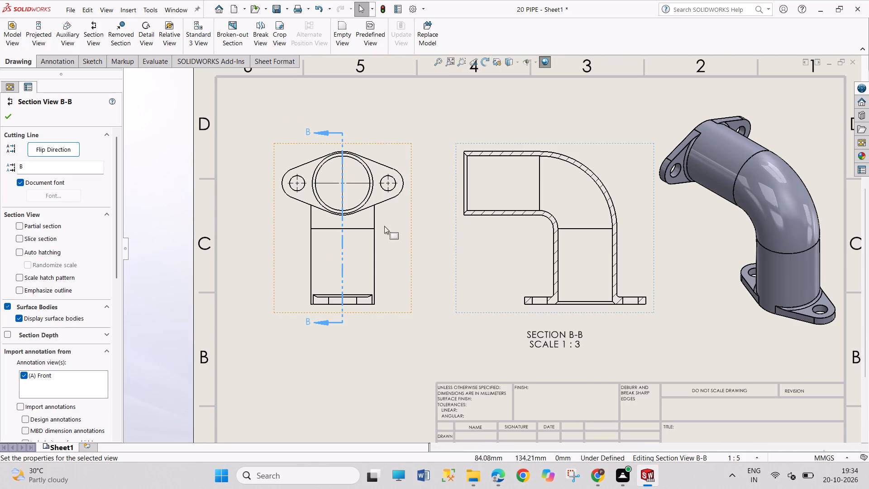
pyautogui.scroll(-2, 398, 168)
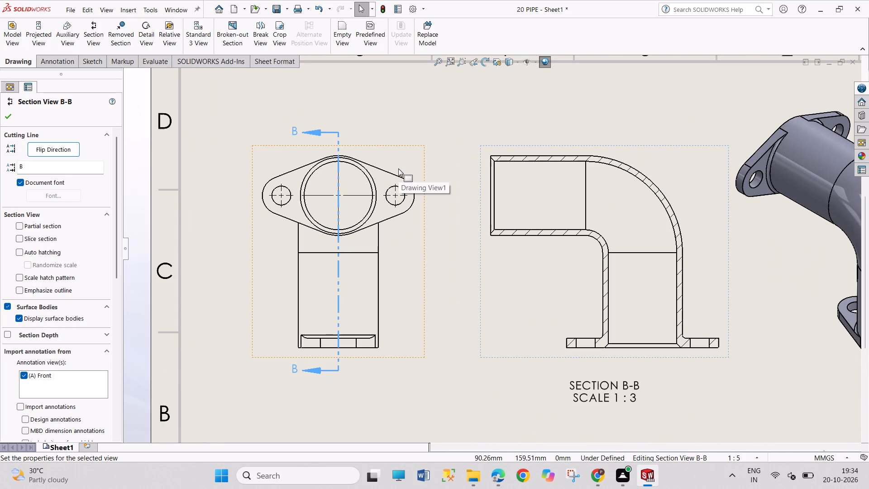
pyautogui.scroll(-1, 430, 245)
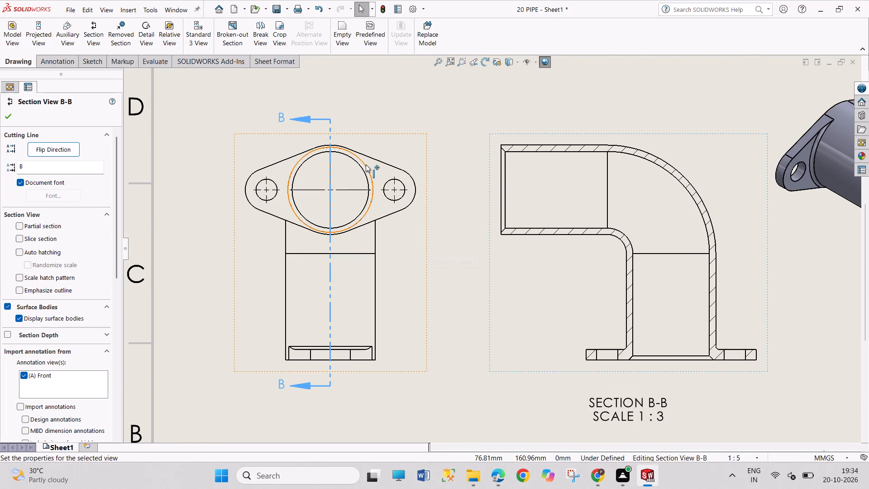
pyautogui.scroll(-1, 366, 164)
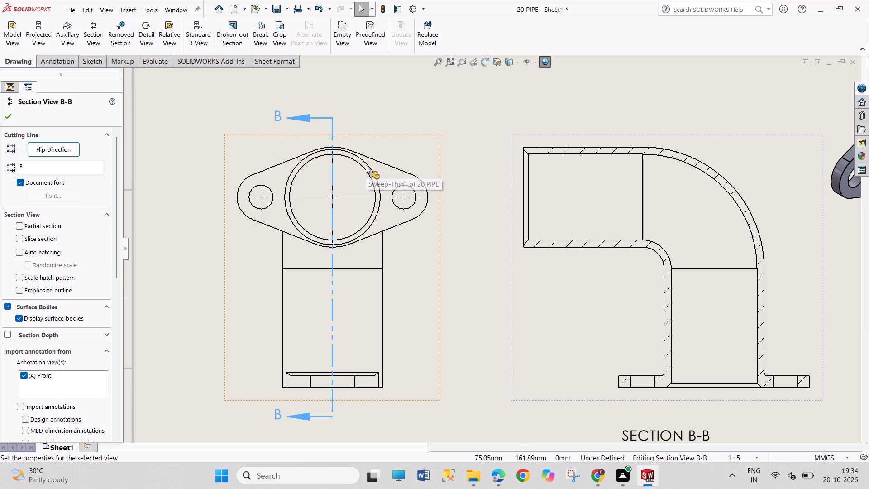
pyautogui.click(7, 116)
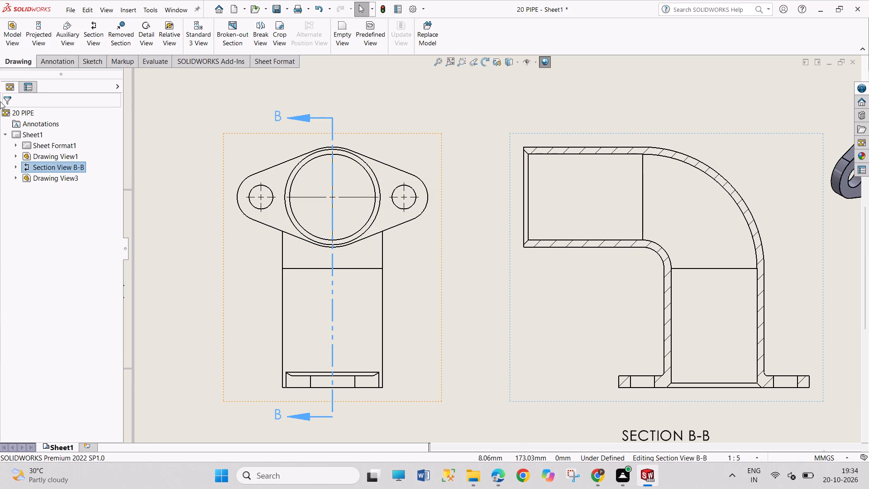
# Add a radius dimension to the flange's rounded right end in the parent view, with the text outside the flange.
pyautogui.click(66, 58)
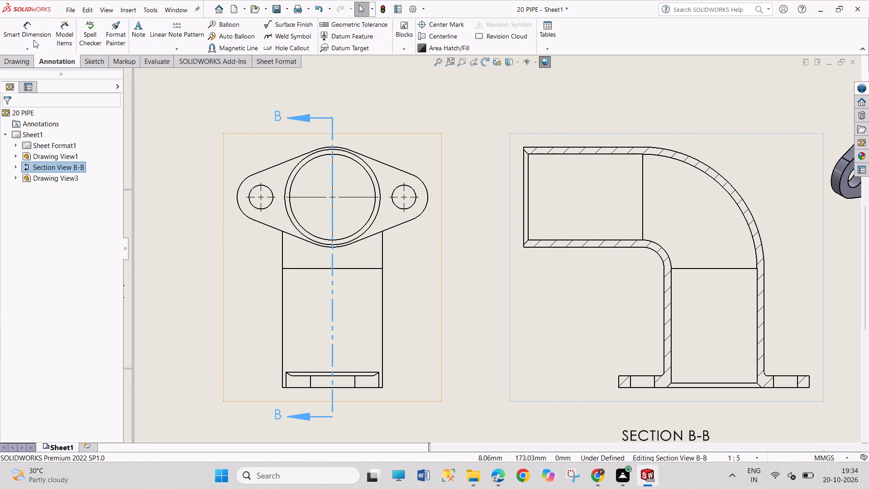
pyautogui.click(23, 35)
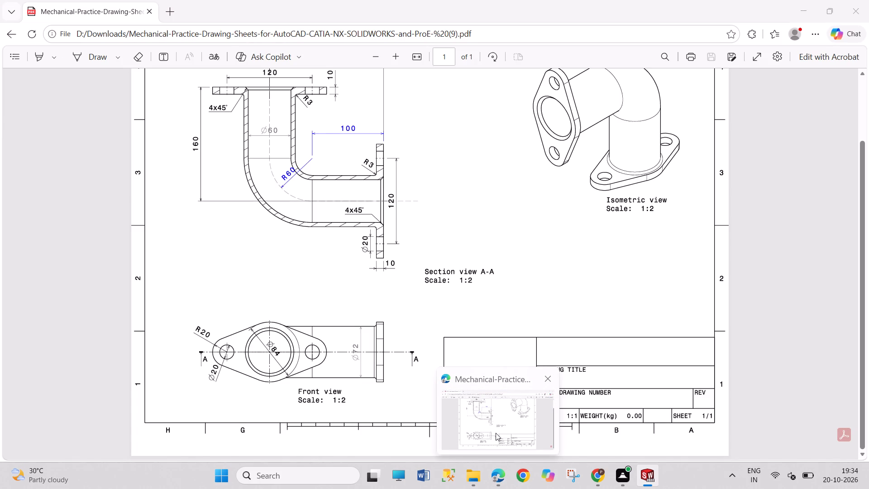
pyautogui.click(425, 185)
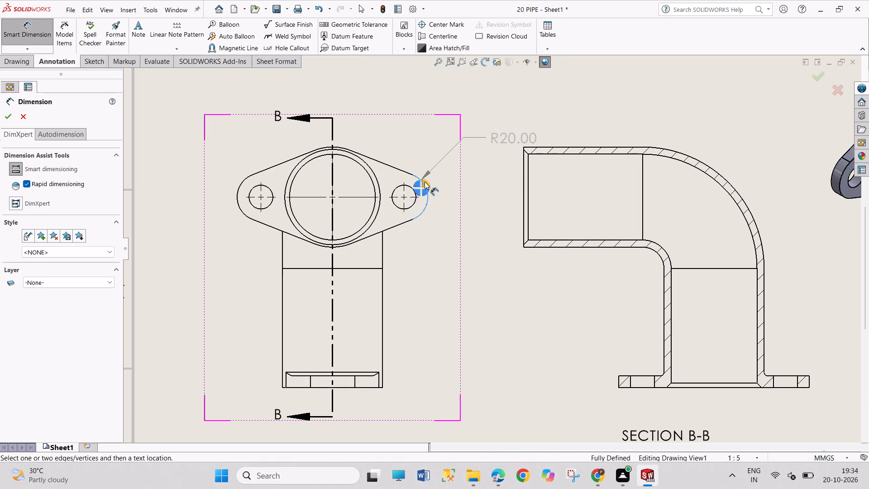
pyautogui.click(425, 182)
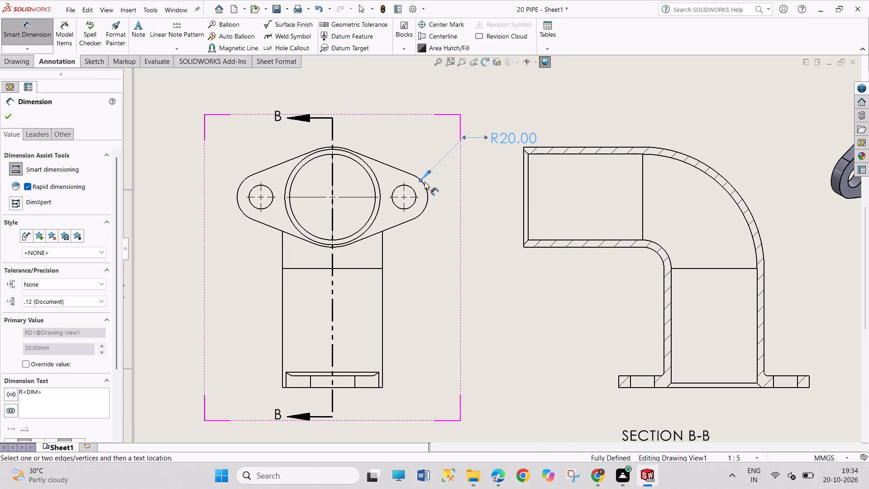
# Add a diameter dimension to the flange's right bolt hole in the parent view, with its text above the radius dimension.
pyautogui.click(410, 187)
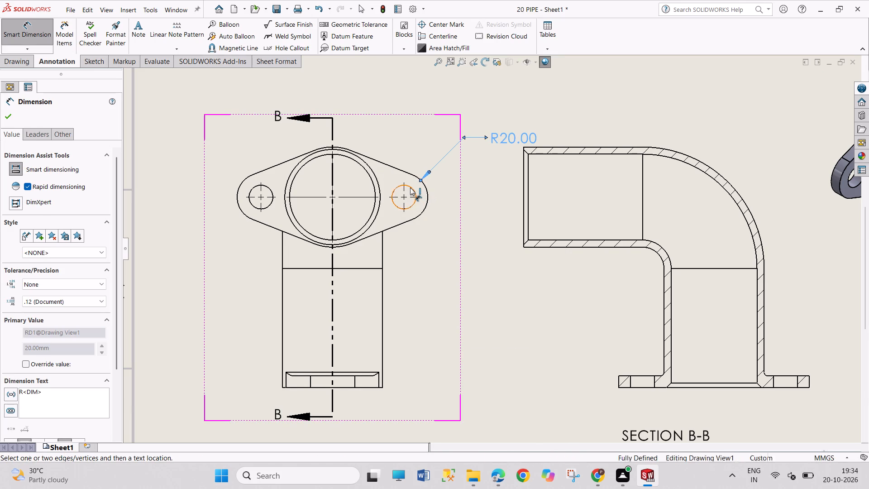
pyautogui.click(410, 187)
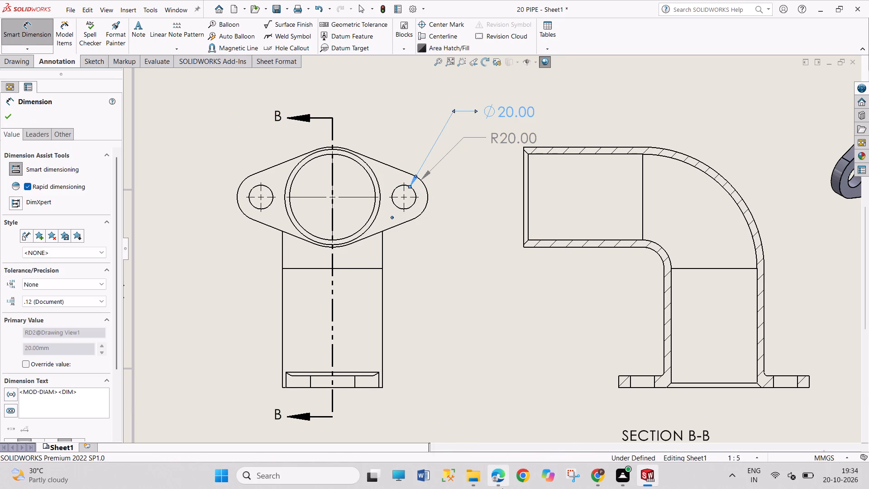
pyautogui.rightClick(549, 277)
pyautogui.click(563, 316)
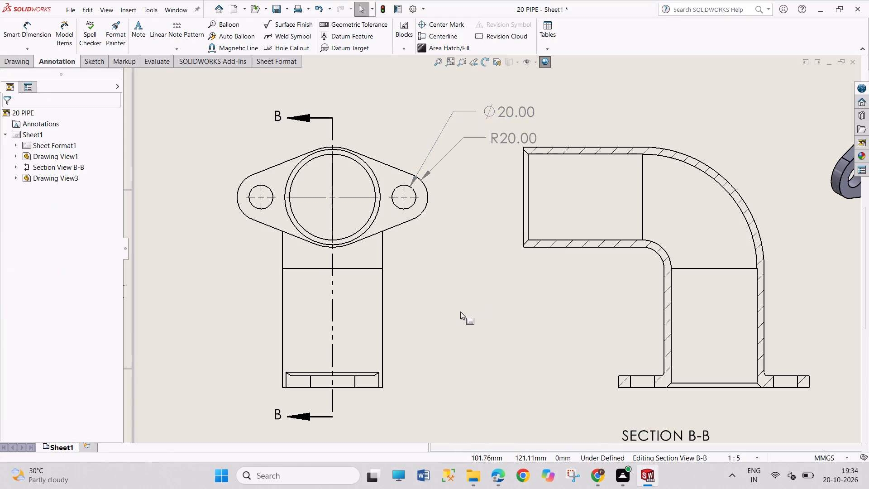
# Shift the parent view slightly left, away from the section view, to make room for its dimensions.
pyautogui.scroll(4, 460, 312)
pyautogui.moveTo(461, 322); pyautogui.dragTo(448, 322)
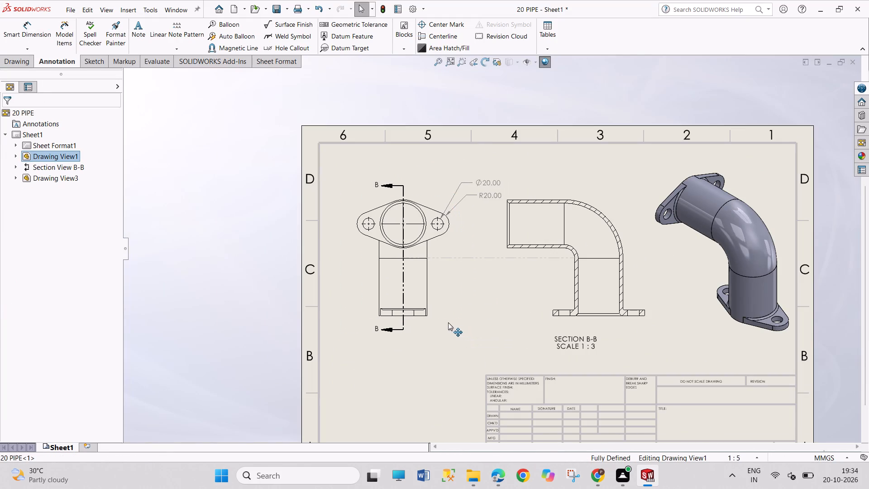
pyautogui.moveTo(448, 322); pyautogui.dragTo(438, 322)
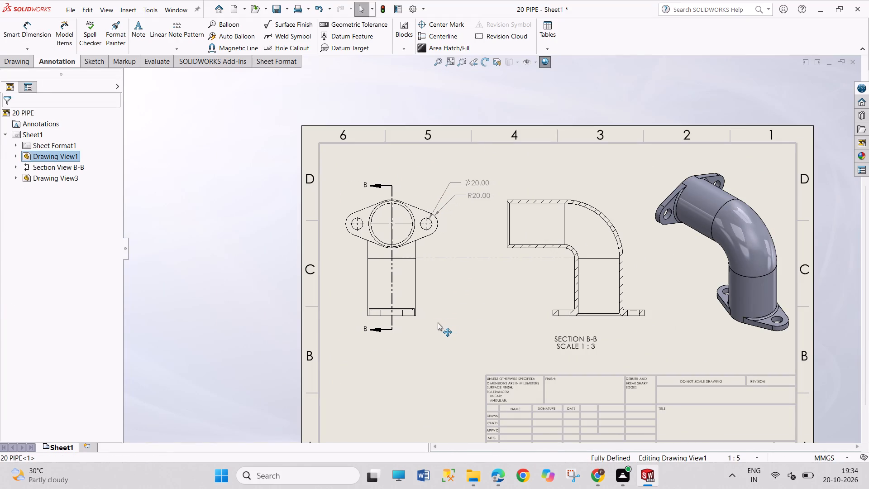
pyautogui.moveTo(438, 322); pyautogui.dragTo(435, 322)
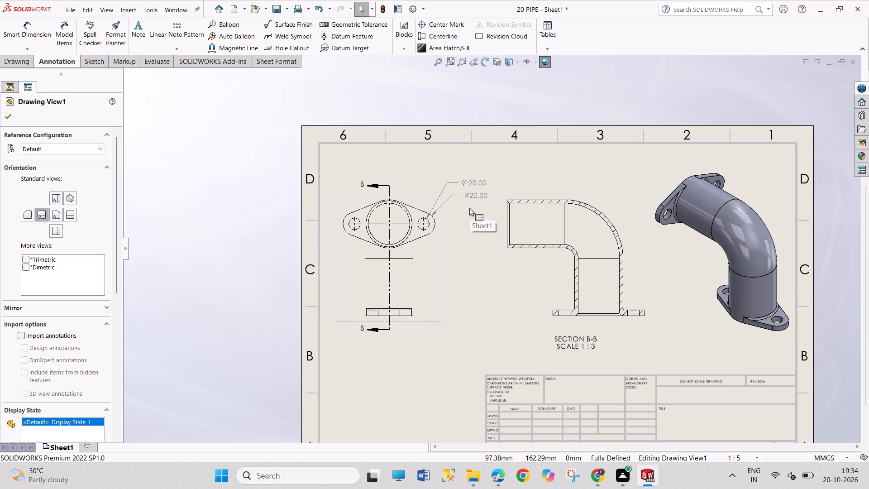
# Append TYP to the text of the bolt hole's diameter dimension.
pyautogui.click(478, 184)
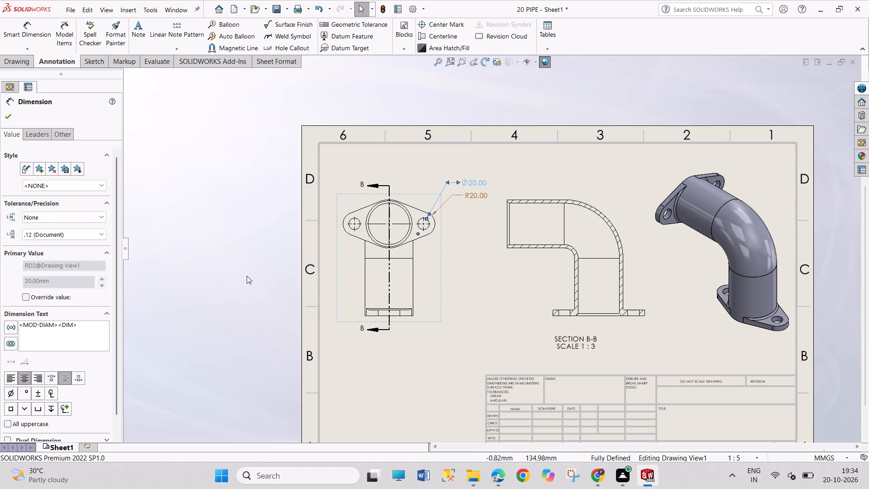
pyautogui.click(96, 326)
pyautogui.press('space')
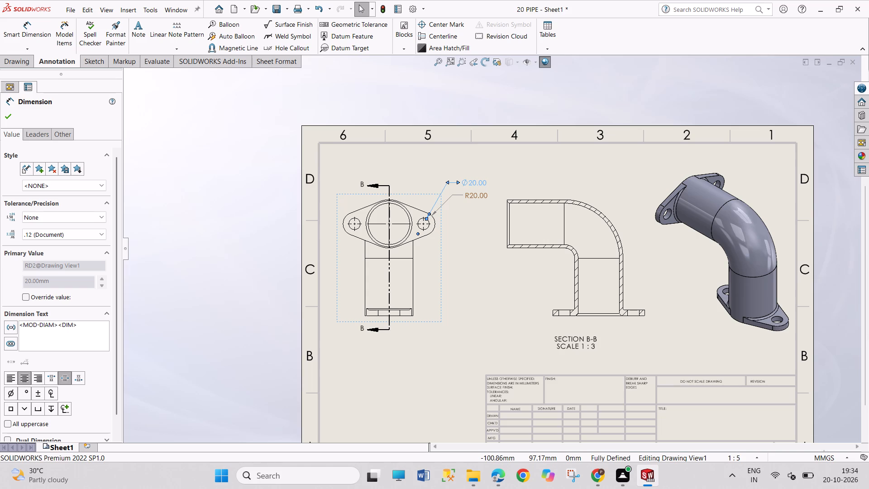
pyautogui.write('TY')
pyautogui.press('p')
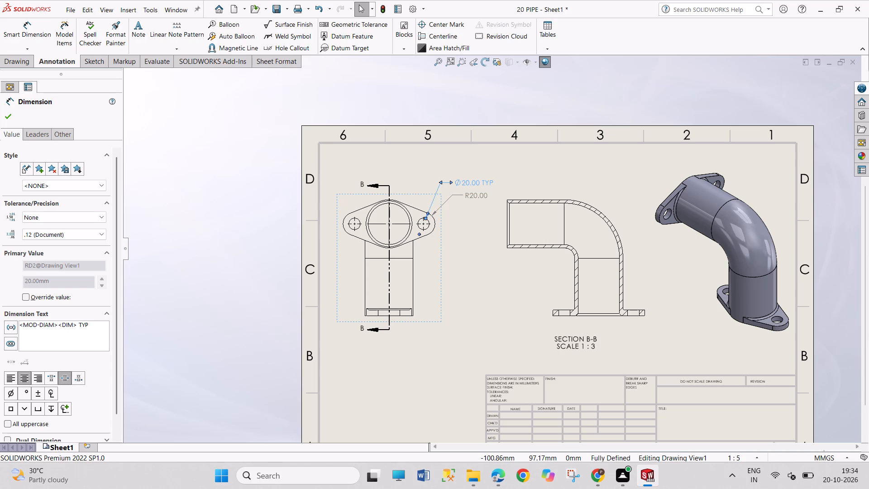
pyautogui.click(470, 200)
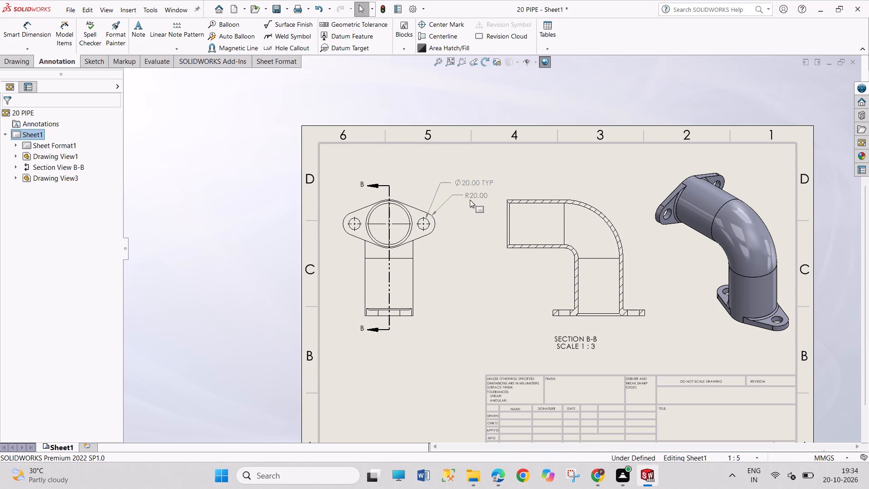
# Append TYP to the text of the flange end's radius dimension.
pyautogui.click(475, 197)
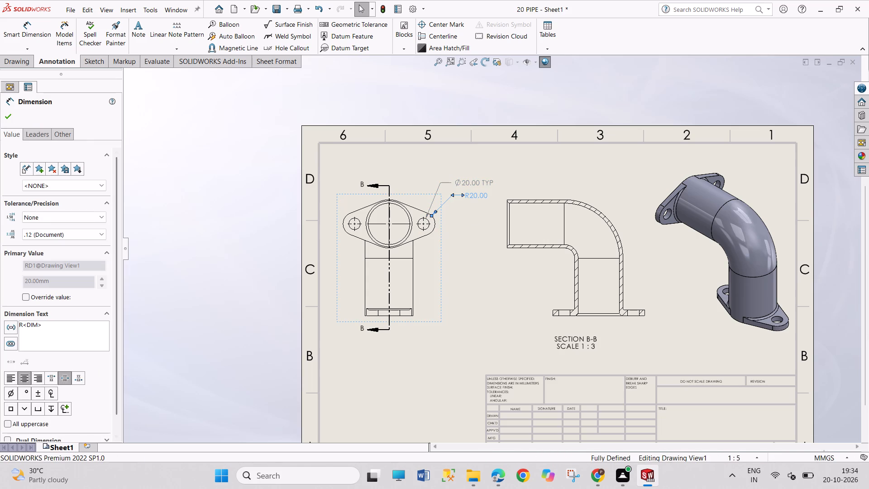
pyautogui.click(60, 325)
pyautogui.press('space')
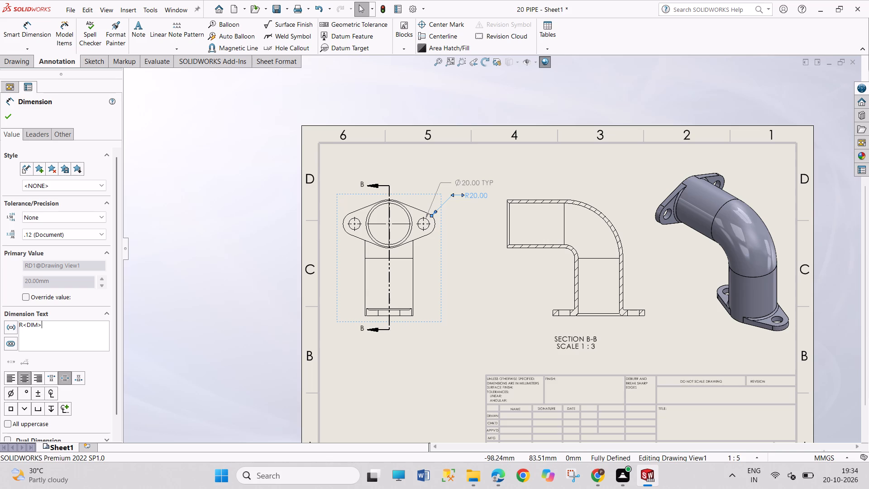
pyautogui.write('TYP')
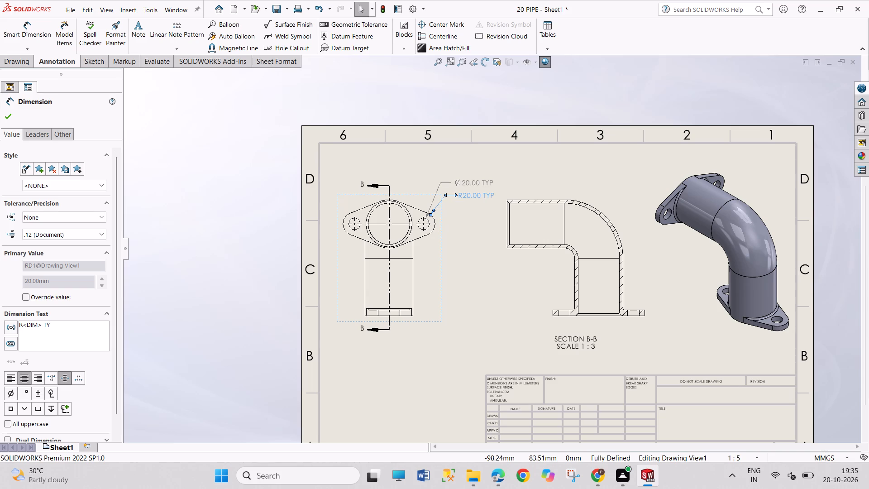
pyautogui.click(7, 119)
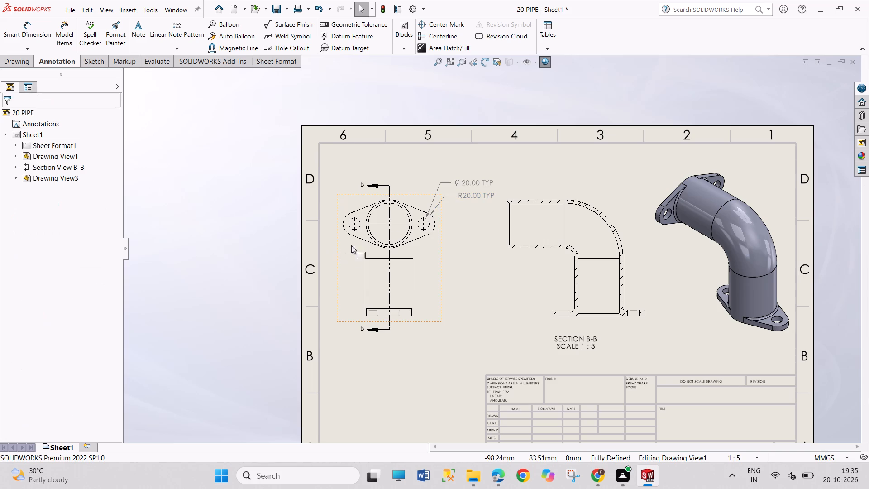
# Add a radius dimension to the flange's large central arc in the parent view, with the text above the bolt hole dimension.
pyautogui.scroll(-3, 400, 211)
pyautogui.scroll(-1, 499, 238)
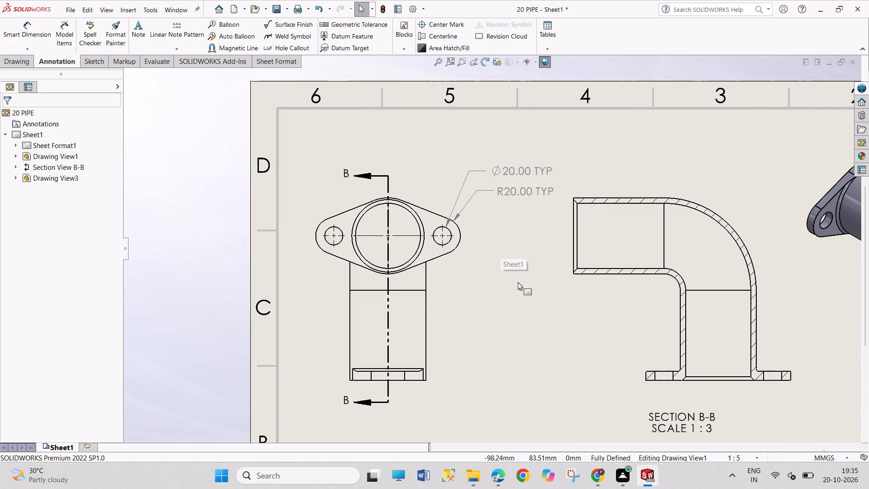
pyautogui.moveTo(526, 322); pyautogui.dragTo(512, 235, button='right')
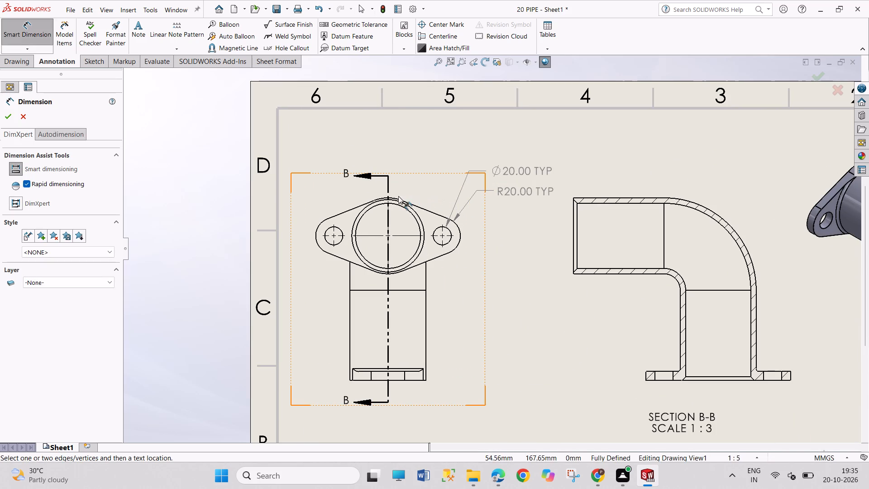
pyautogui.click(398, 199)
pyautogui.click(398, 199)
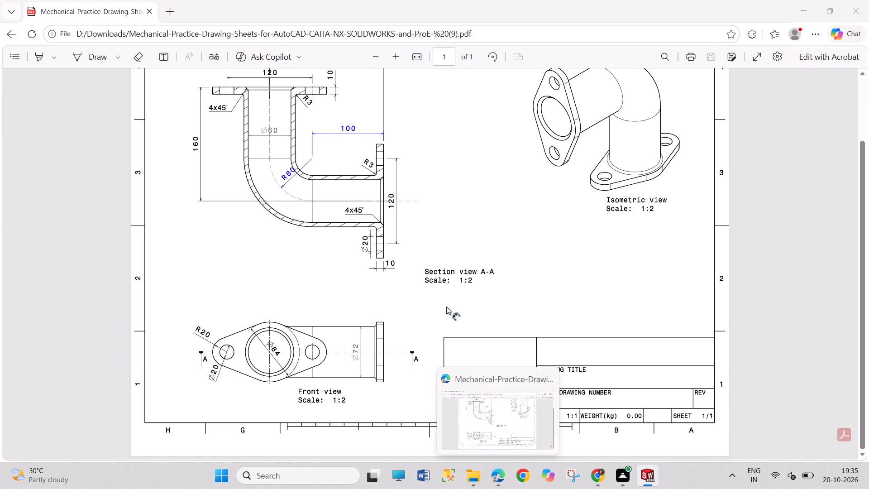
pyautogui.rightClick(568, 312)
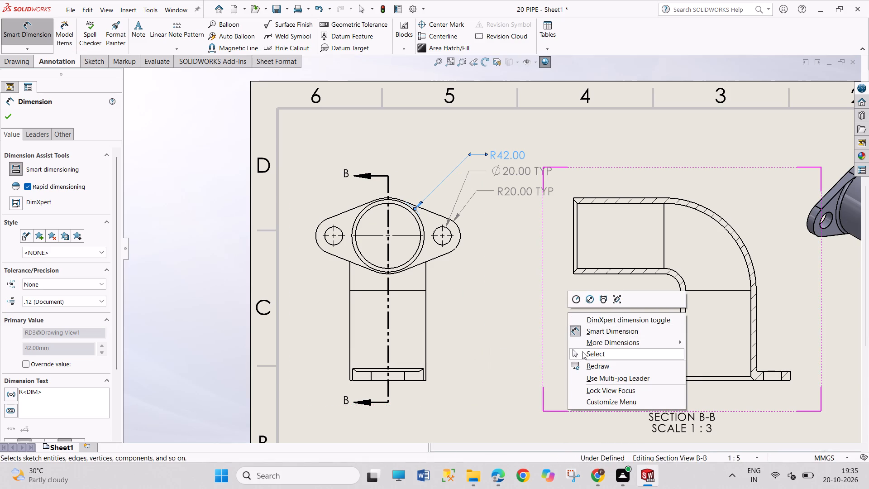
pyautogui.click(582, 351)
# Display the central arc's radius dimension as a diameter and move its text up and right, clear of the others.
pyautogui.click(503, 157)
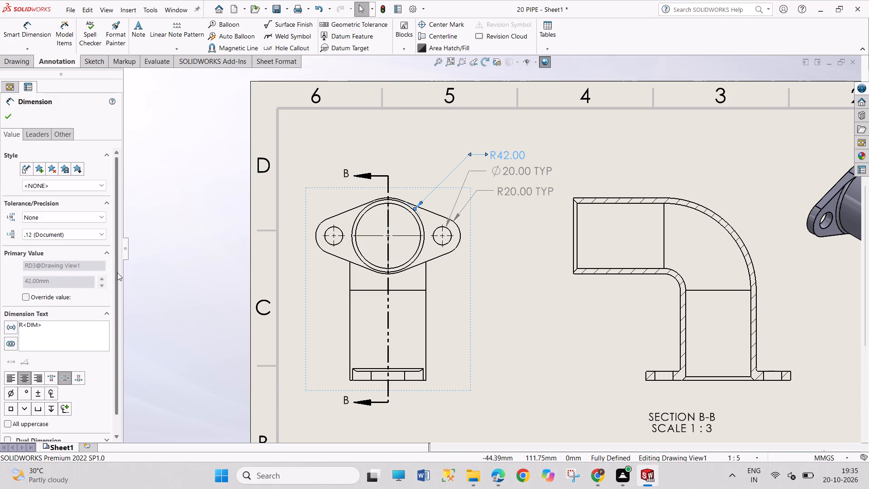
pyautogui.moveTo(117, 273); pyautogui.dragTo(122, 284)
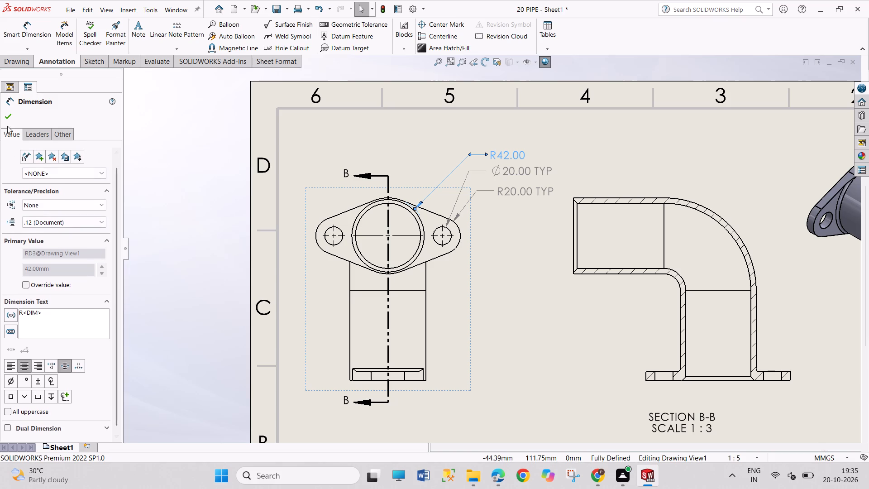
pyautogui.click(7, 120)
pyautogui.click(503, 153)
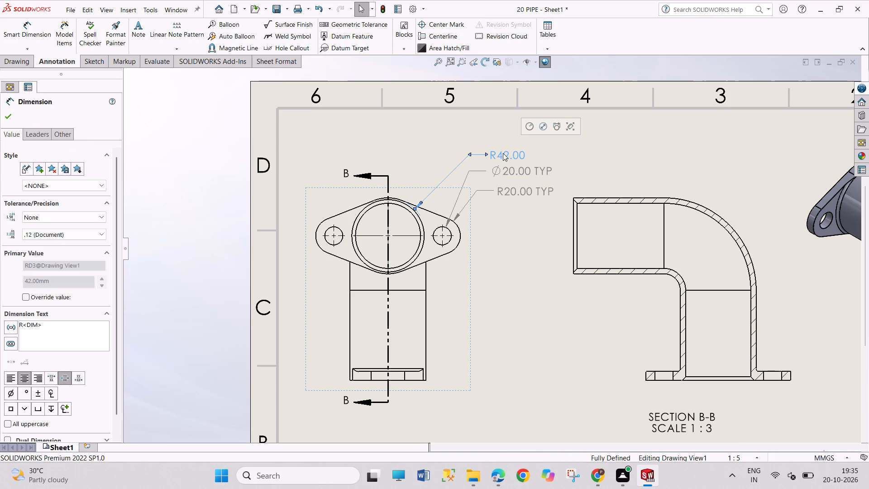
pyautogui.click(543, 129)
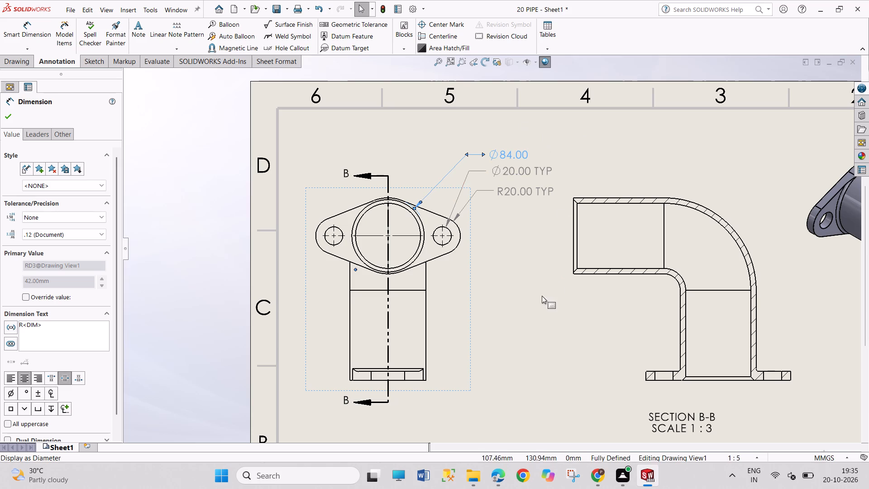
pyautogui.moveTo(542, 297); pyautogui.dragTo(549, 336)
pyautogui.moveTo(508, 156); pyautogui.dragTo(519, 140)
pyautogui.click(515, 274)
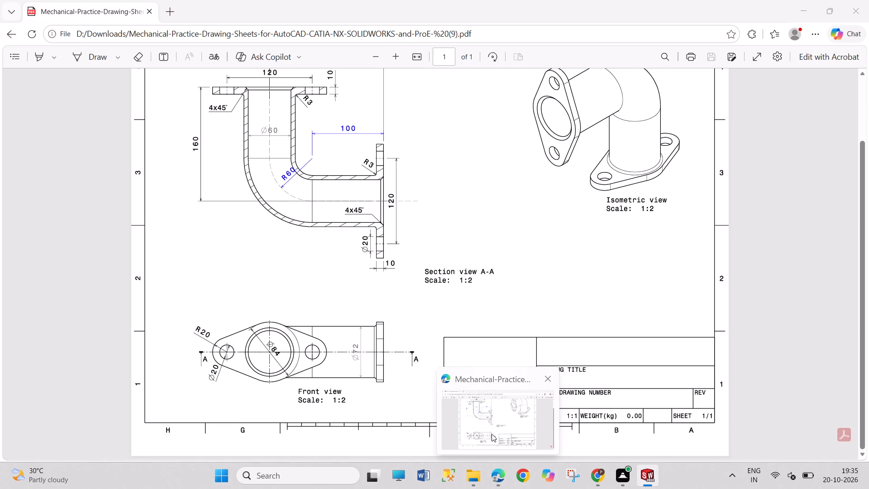
# Dimension the outer width of the vertical pipe between its two side edges, with the text below the parent view.
pyautogui.moveTo(535, 362); pyautogui.dragTo(511, 251, button='right')
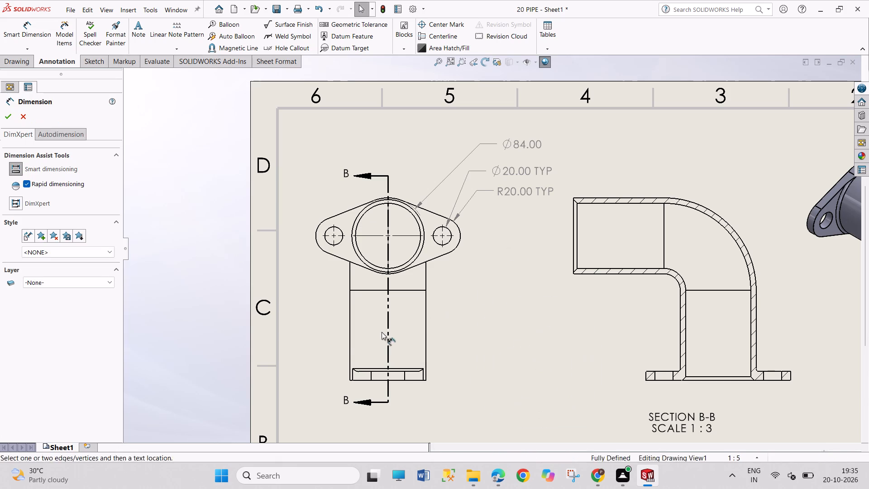
pyautogui.click(351, 339)
pyautogui.click(349, 338)
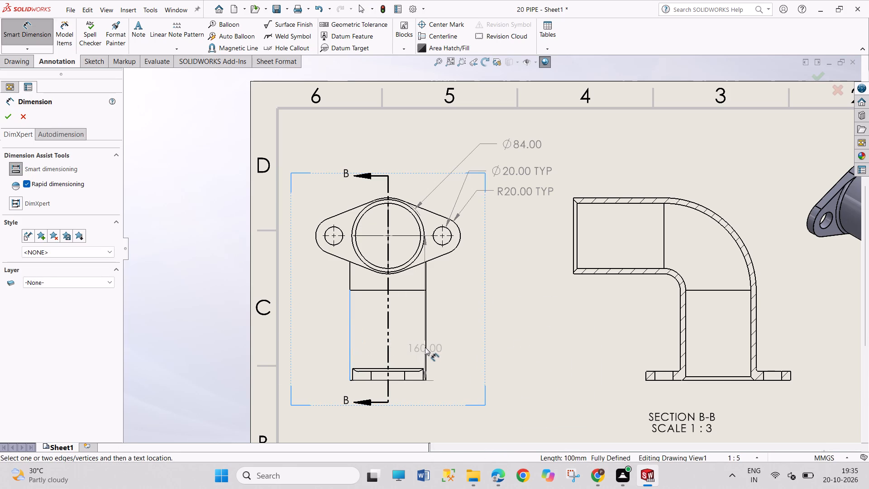
pyautogui.click(426, 347)
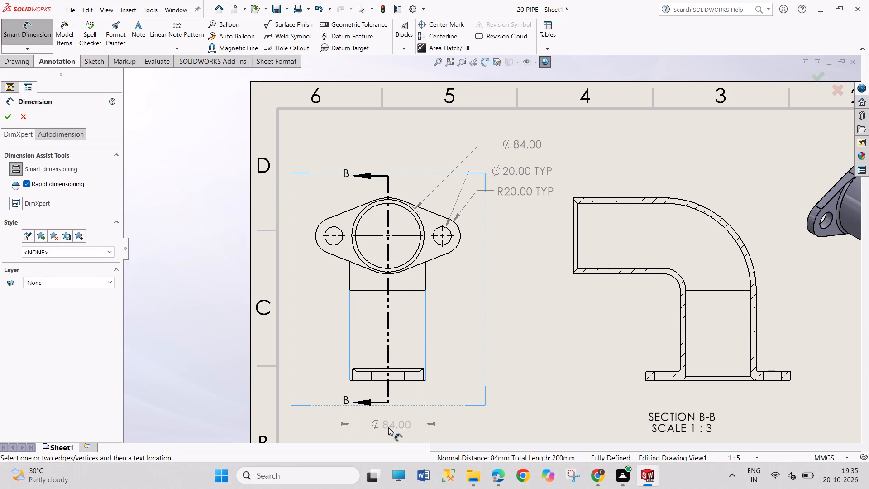
pyautogui.click(388, 427)
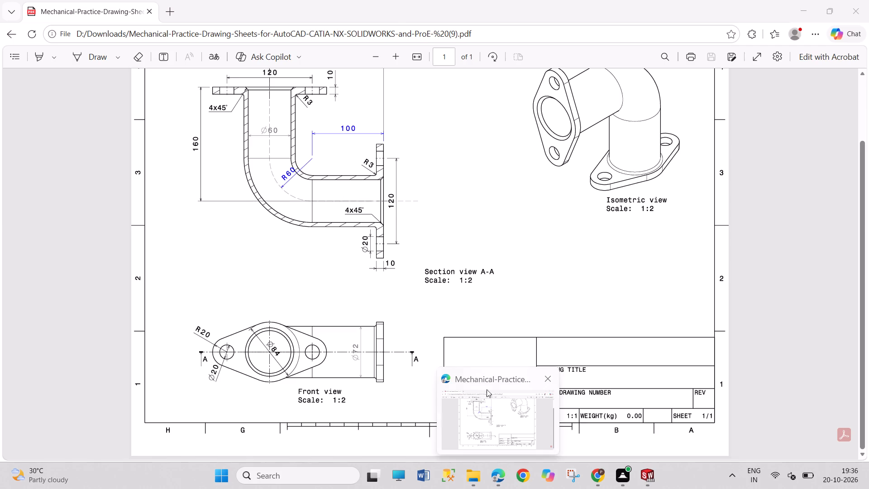
pyautogui.rightClick(534, 283)
pyautogui.click(543, 321)
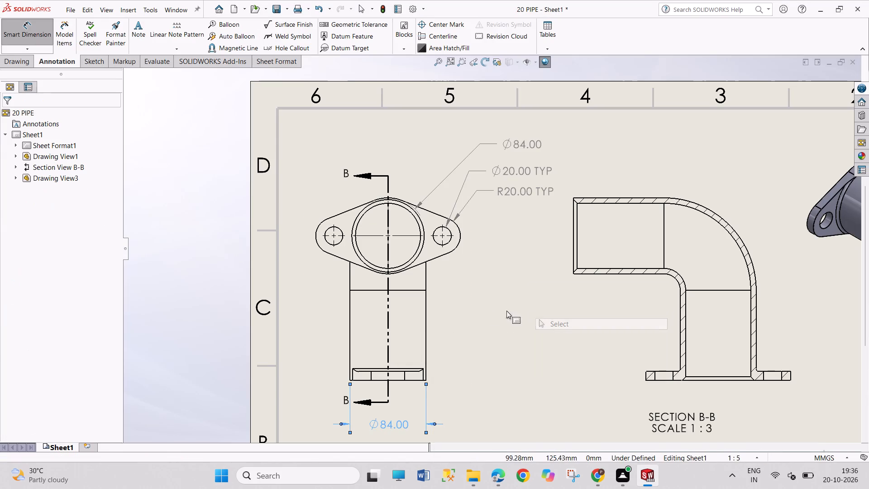
# Open the pipe part from the parent view and check the sweep's profile circle sketch, leaving the part in isometric view.
pyautogui.rightClick(467, 318)
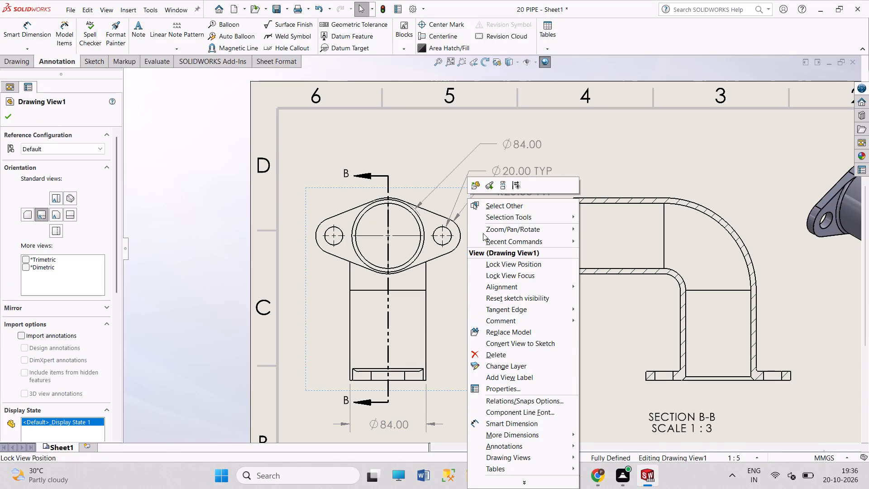
pyautogui.click(477, 182)
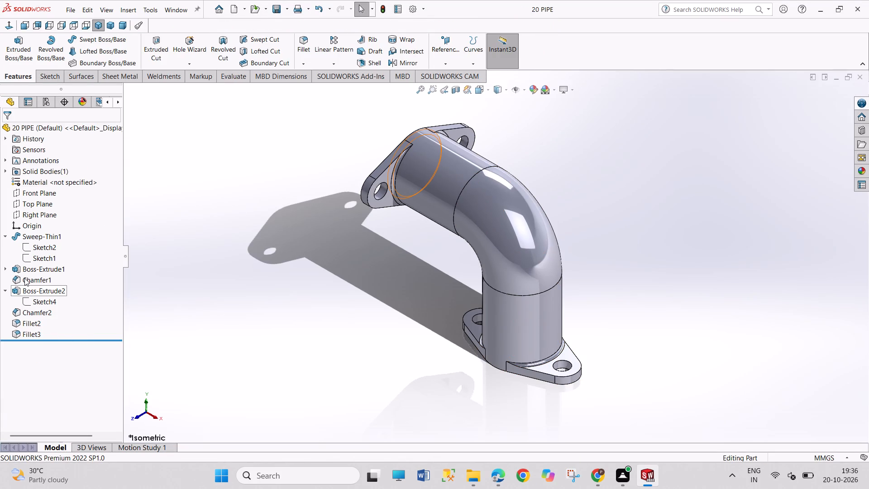
pyautogui.click(38, 248)
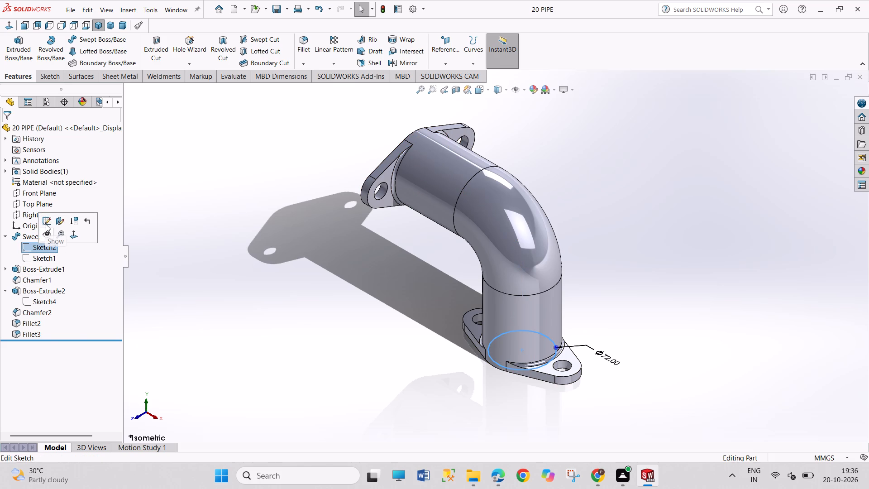
pyautogui.click(46, 224)
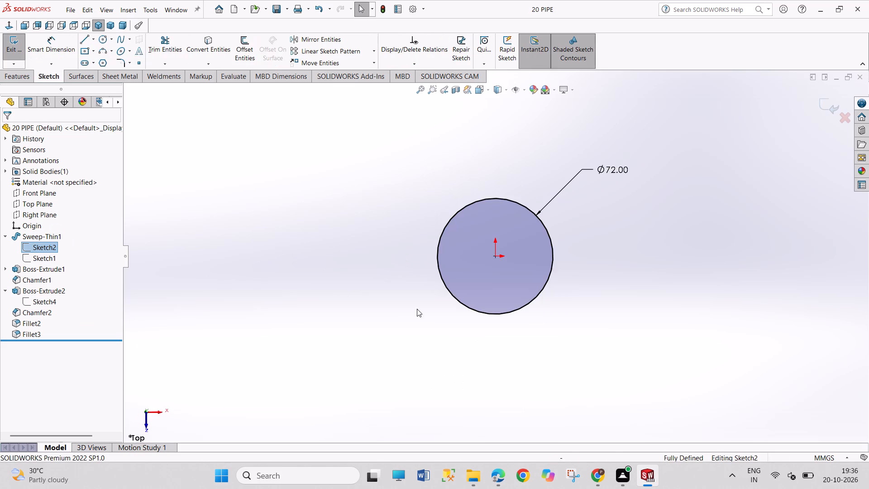
pyautogui.click(18, 48)
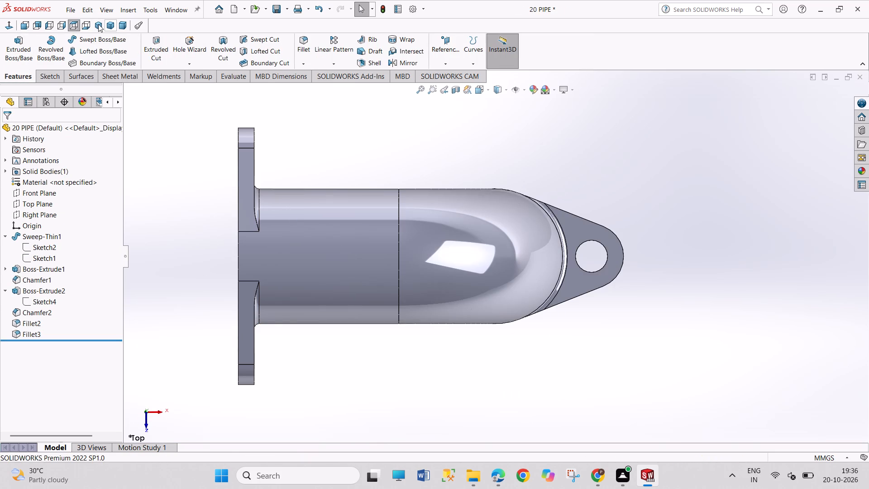
pyautogui.click(98, 23)
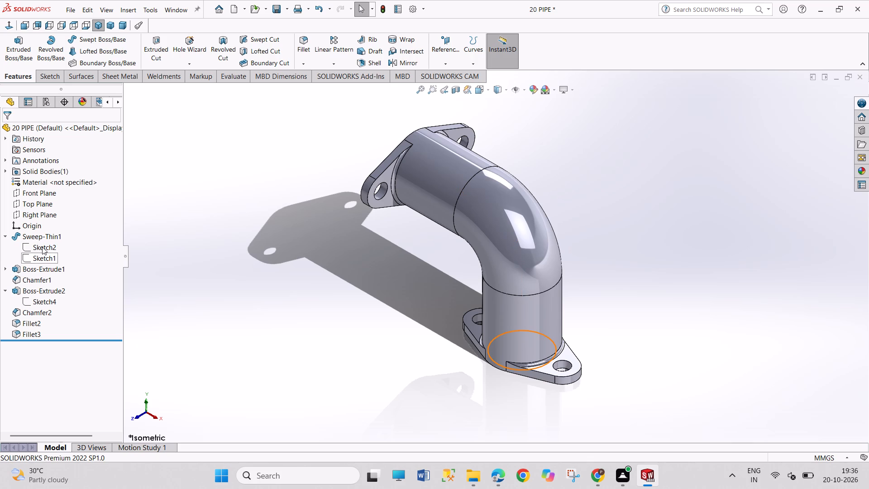
# Examine the sweep's profile circle against the pipe wall and bore at the lower flange opening.
pyautogui.click(42, 247)
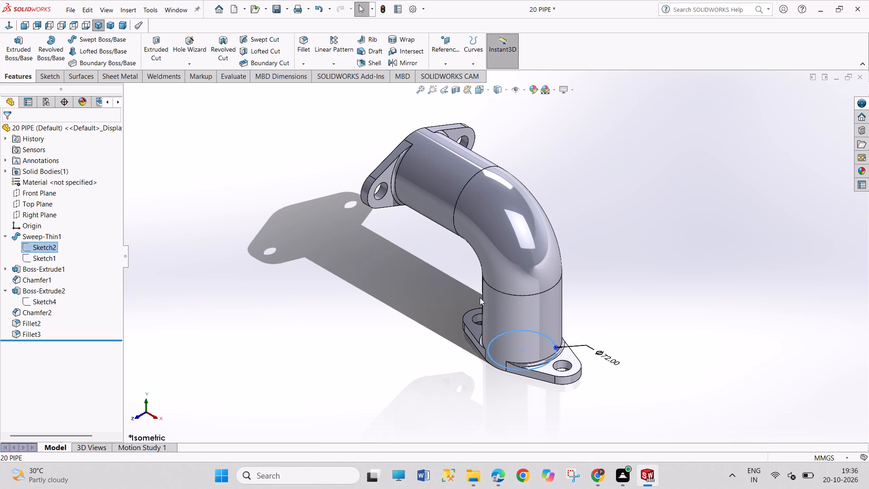
pyautogui.scroll(-1, 586, 270)
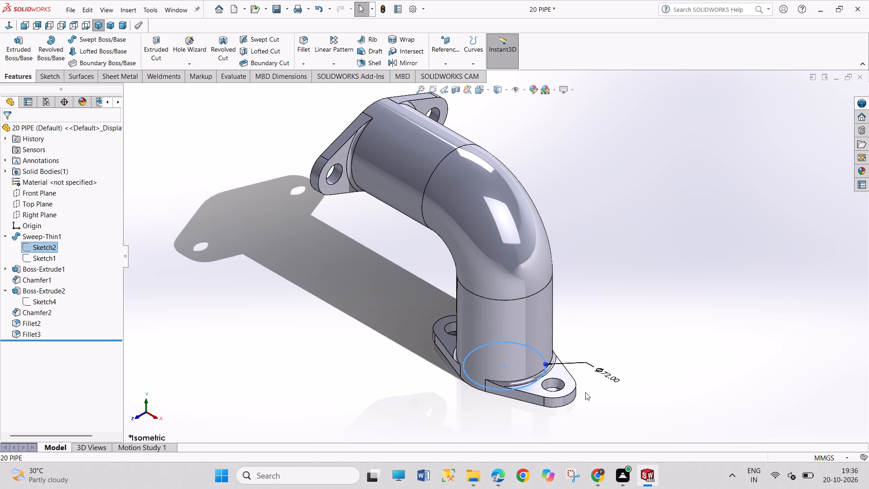
pyautogui.scroll(-2, 557, 401)
pyautogui.scroll(1, 465, 401)
pyautogui.middleClick(465, 401)
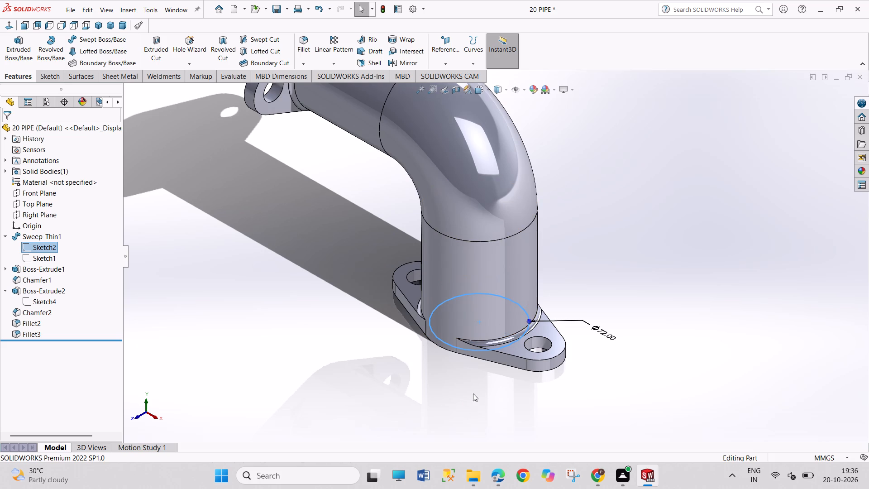
pyautogui.moveTo(479, 354); pyautogui.dragTo(493, 281, button='middle')
pyautogui.scroll(1, 450, 409)
pyautogui.moveTo(450, 409); pyautogui.dragTo(482, 297, button='middle')
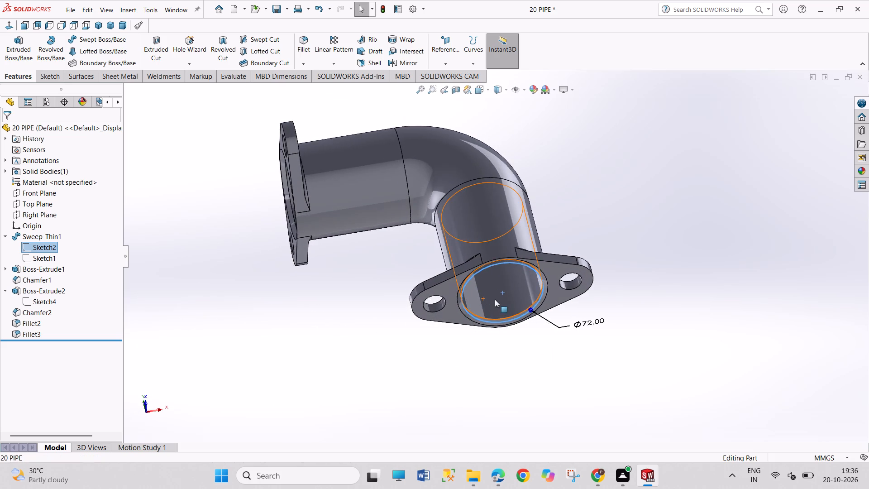
pyautogui.scroll(-4, 503, 297)
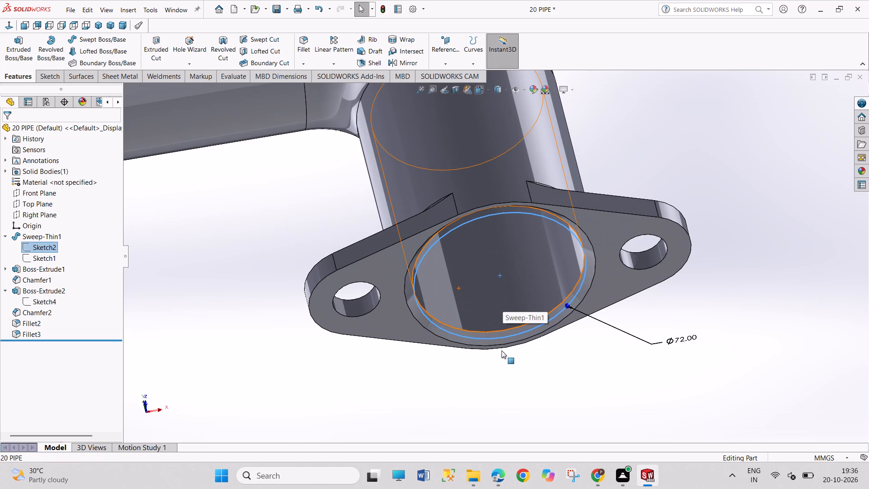
pyautogui.moveTo(567, 394); pyautogui.dragTo(549, 334, button='middle')
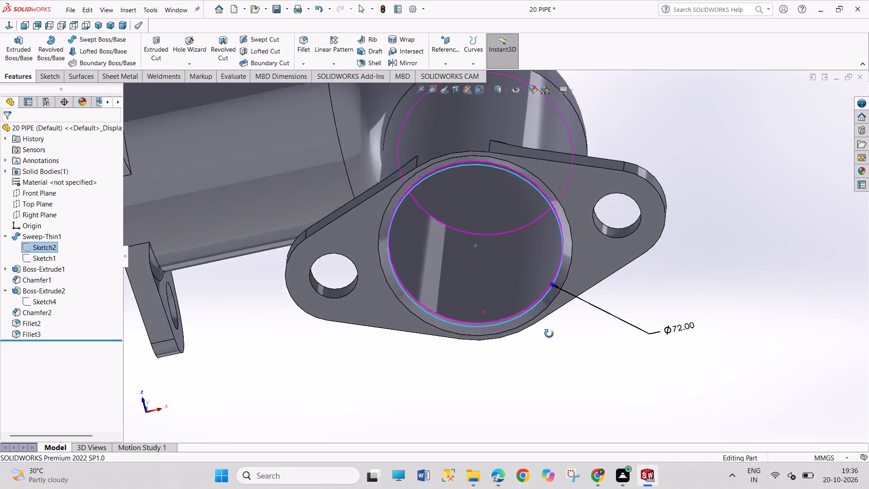
pyautogui.moveTo(549, 334); pyautogui.dragTo(569, 355, button='middle')
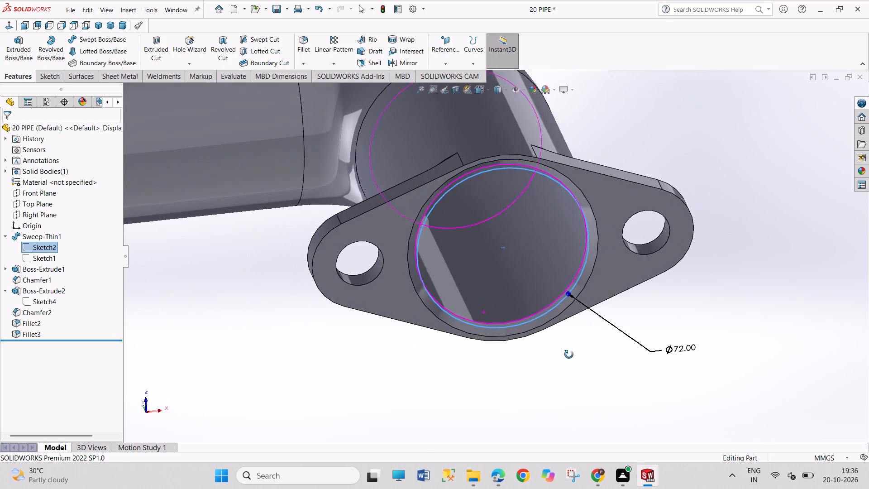
pyautogui.moveTo(569, 355); pyautogui.dragTo(573, 355, button='middle')
pyautogui.scroll(1, 596, 364)
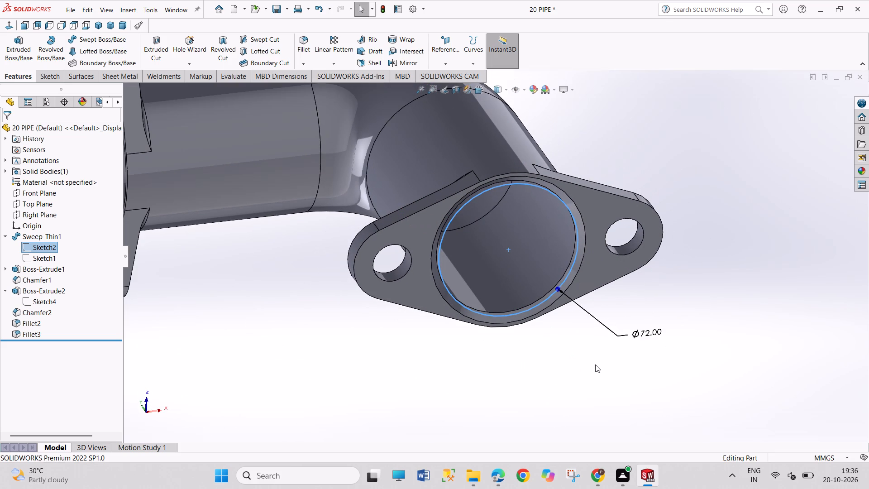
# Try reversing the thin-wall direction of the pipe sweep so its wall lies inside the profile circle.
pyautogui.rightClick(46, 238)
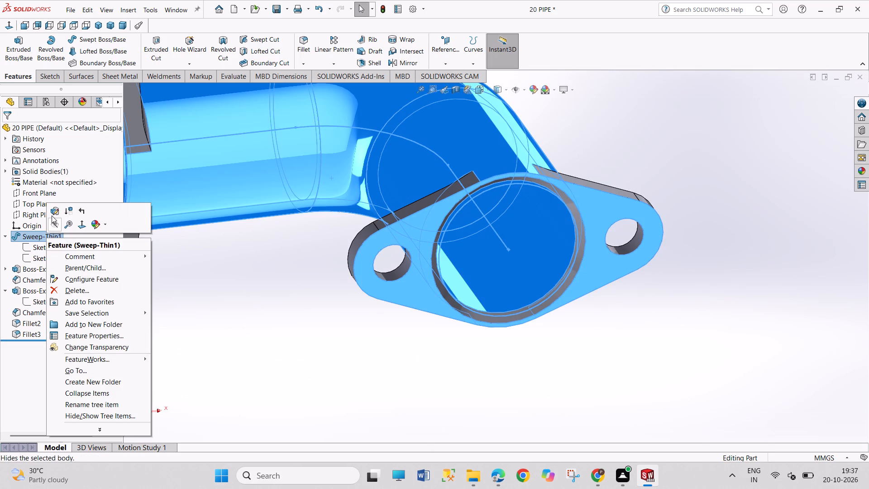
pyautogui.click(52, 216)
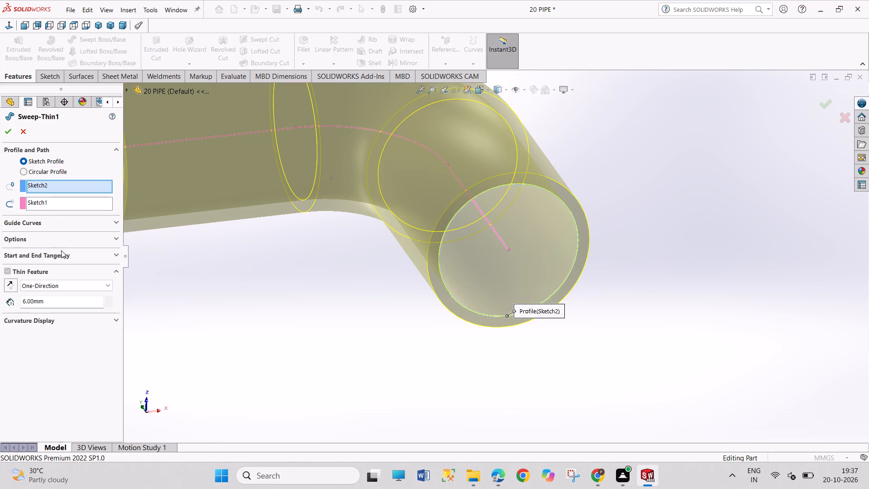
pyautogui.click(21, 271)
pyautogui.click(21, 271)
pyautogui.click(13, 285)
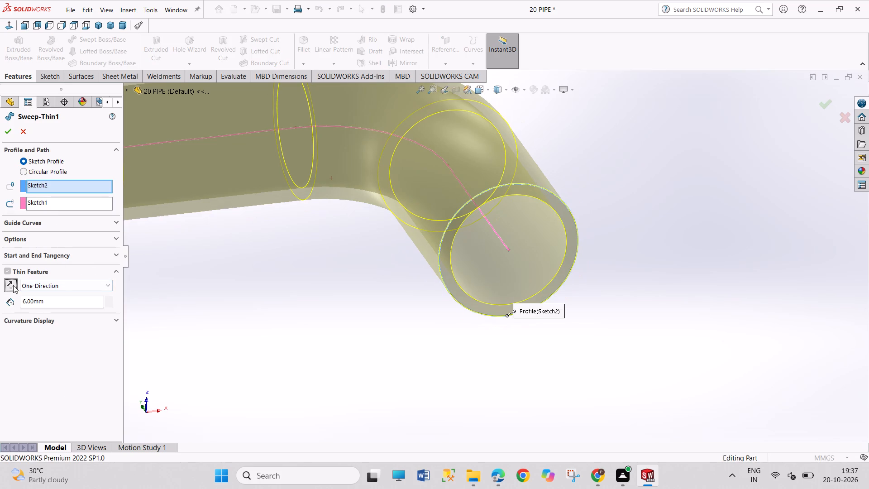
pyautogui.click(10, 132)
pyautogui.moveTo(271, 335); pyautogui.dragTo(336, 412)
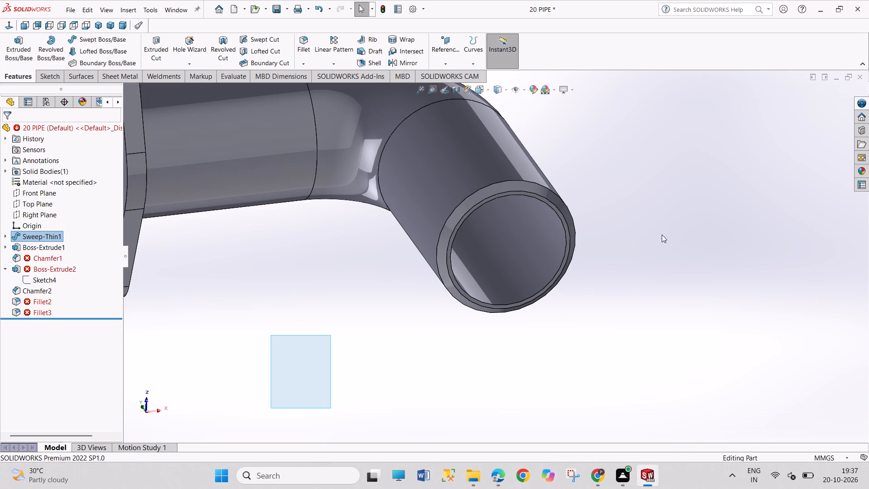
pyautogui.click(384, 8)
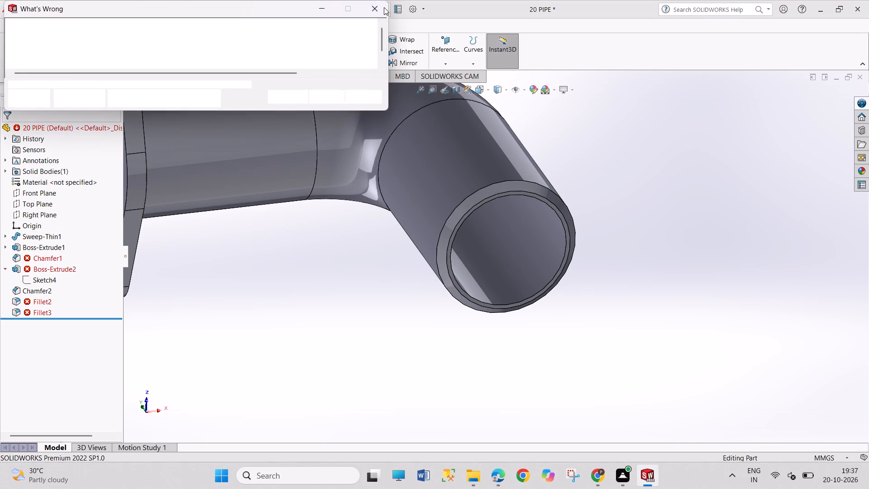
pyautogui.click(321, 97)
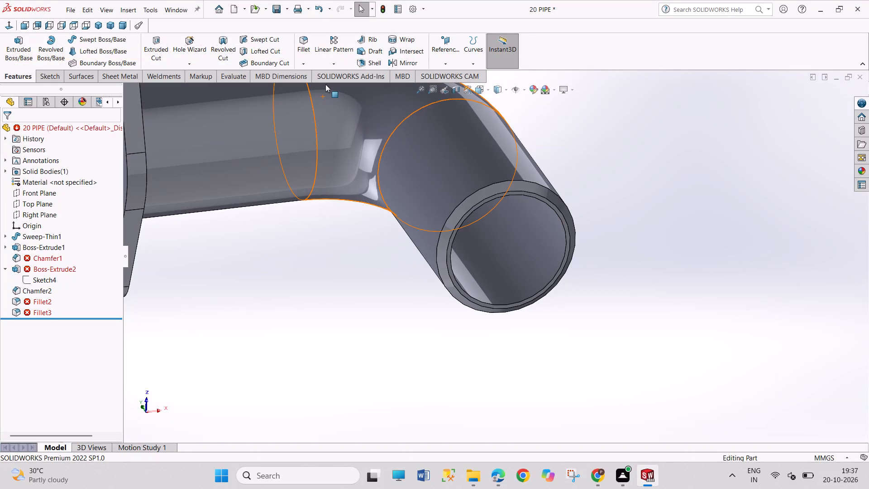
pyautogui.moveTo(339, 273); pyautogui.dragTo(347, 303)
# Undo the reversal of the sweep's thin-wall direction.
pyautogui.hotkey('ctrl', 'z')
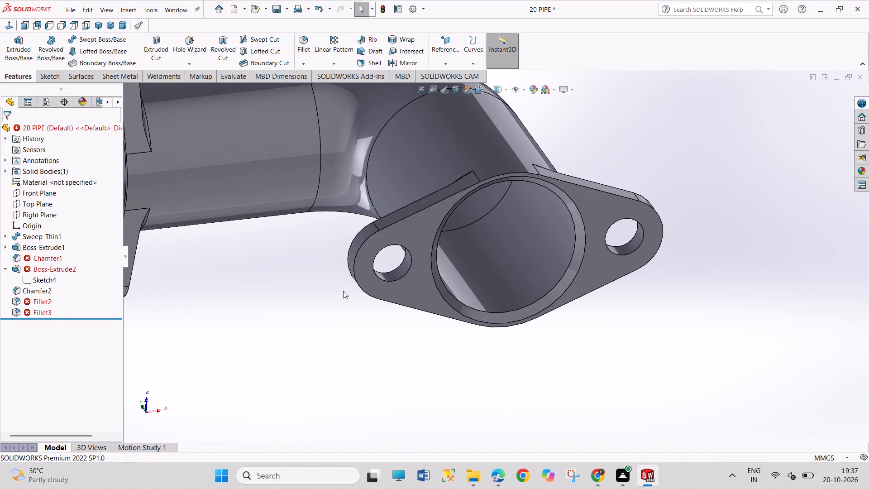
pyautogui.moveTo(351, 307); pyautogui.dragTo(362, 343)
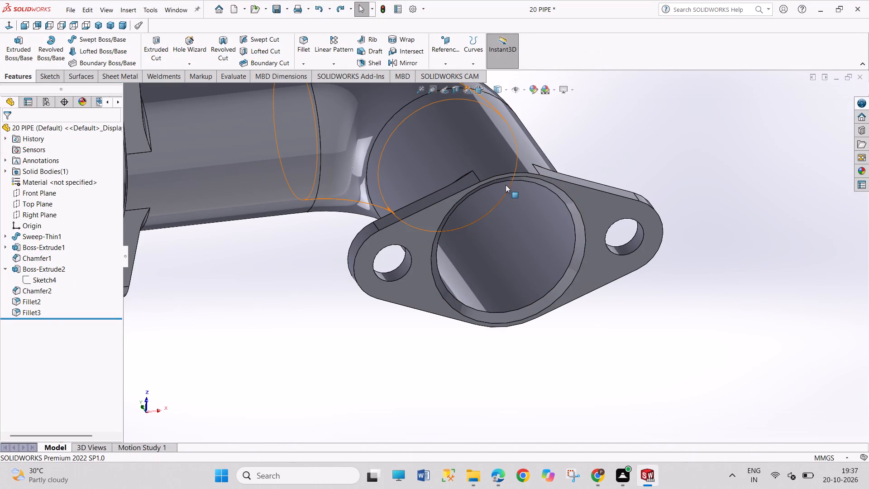
# Save the part and return to the 20 PIPE drawing sheet.
pyautogui.hotkey('ctrl', 's')
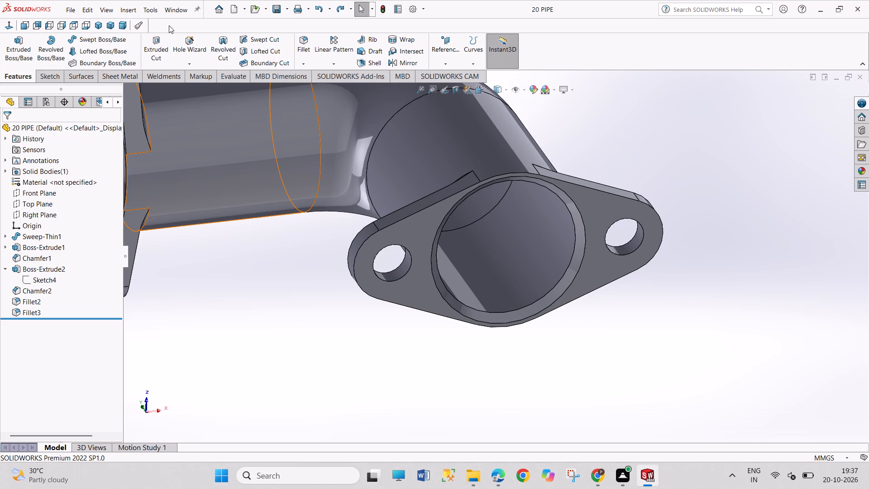
pyautogui.click(176, 5)
pyautogui.click(239, 123)
# In Section B-B, dimension the vertical pipe's inner diameter between its two inner wall edges, with the text inside the bore.
pyautogui.scroll(5, 468, 281)
pyautogui.scroll(-1, 453, 341)
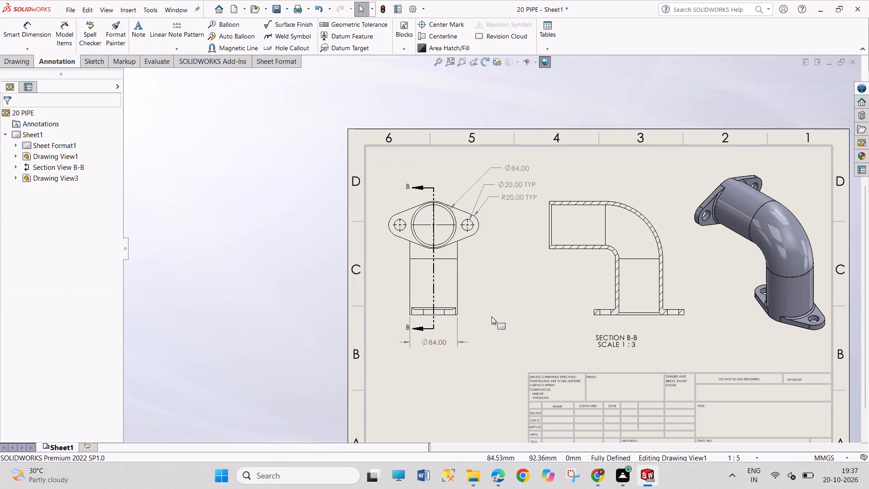
pyautogui.scroll(-2, 492, 304)
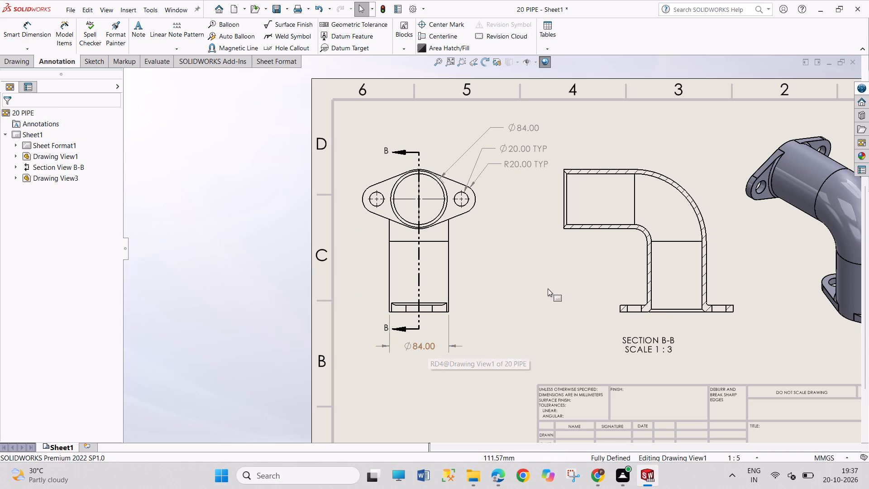
pyautogui.scroll(-1, 548, 288)
pyautogui.moveTo(574, 336); pyautogui.dragTo(546, 183, button='right')
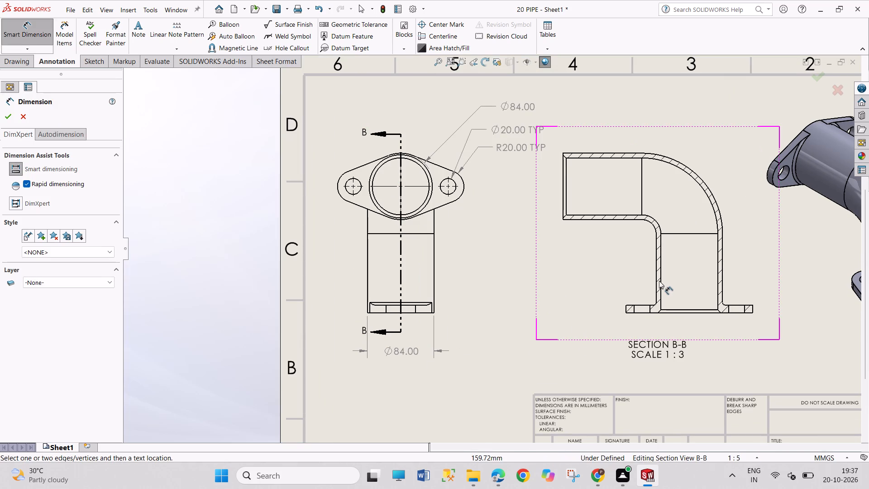
pyautogui.click(660, 281)
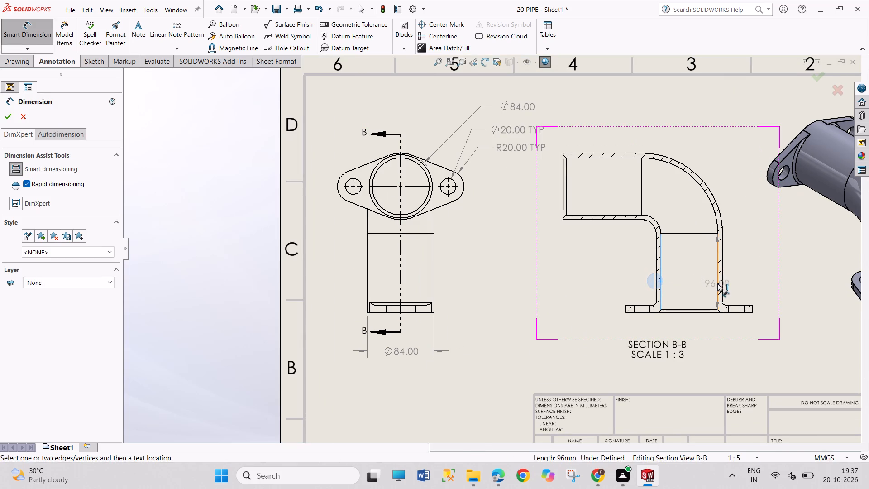
pyautogui.click(717, 283)
pyautogui.click(692, 260)
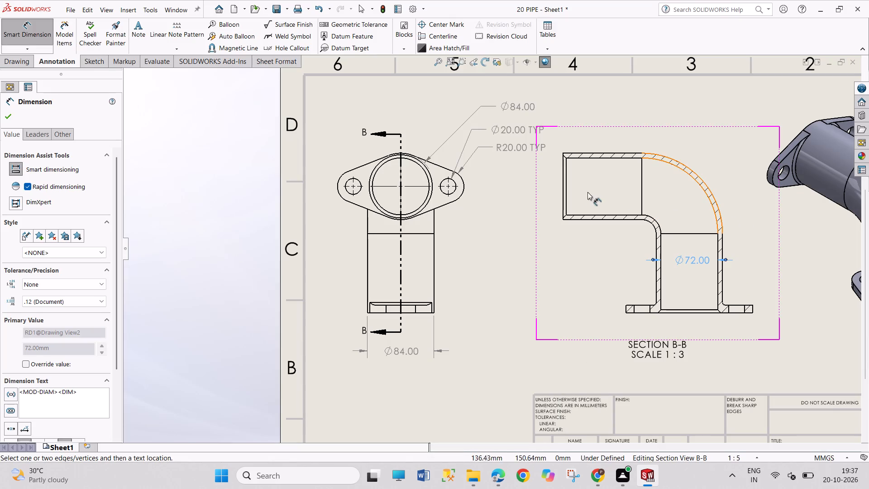
# In Section B-B, dimension the horizontal pipe's outer diameter between its outer edges, with the text left of its open end.
pyautogui.scroll(-3, 598, 219)
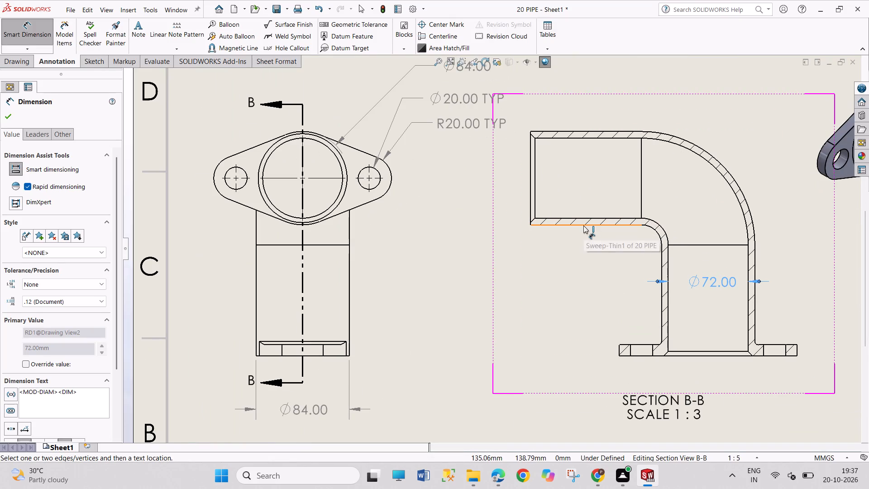
pyautogui.click(583, 225)
pyautogui.click(576, 132)
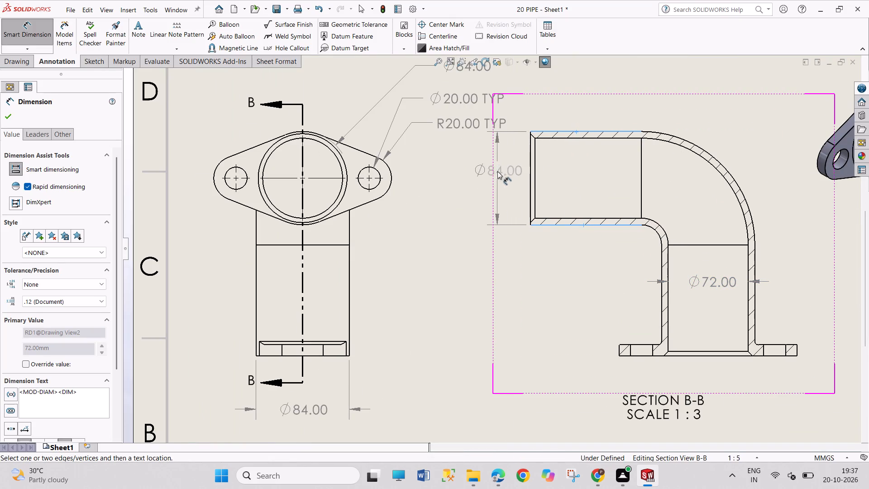
pyautogui.click(485, 178)
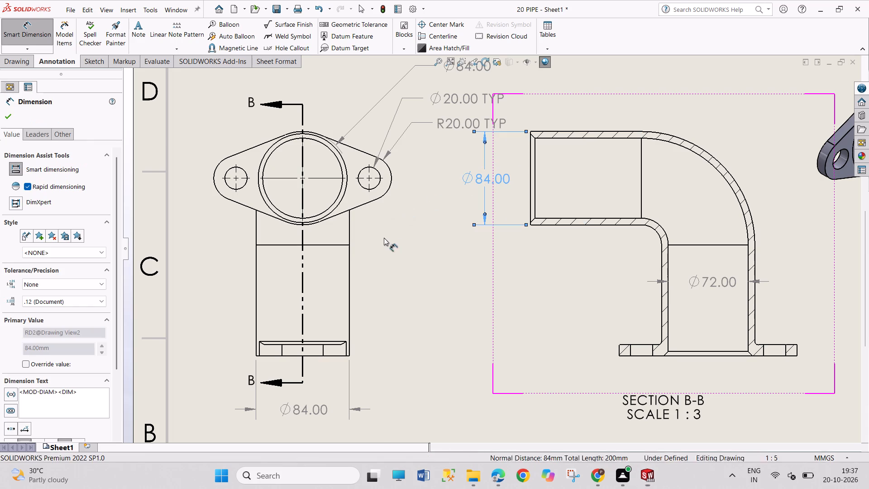
pyautogui.rightClick(429, 225)
pyautogui.click(445, 264)
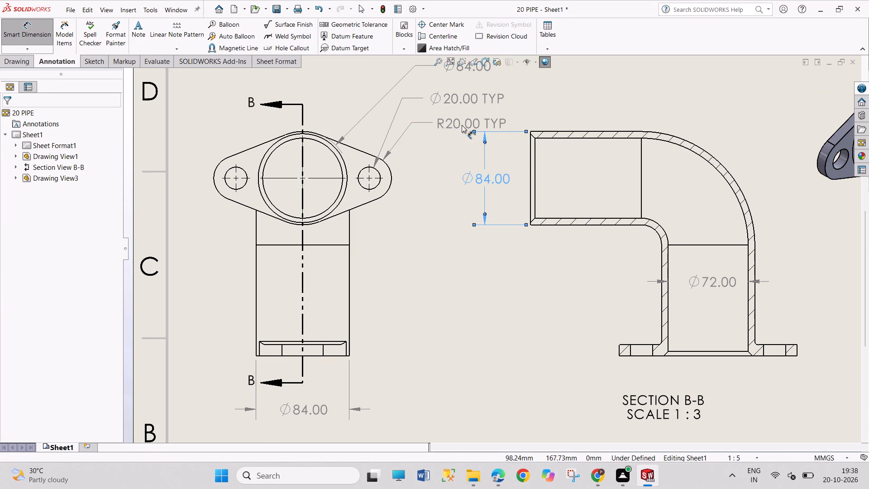
# Move the flange's central arc diameter text in the parent view farther up, away from the bolt hole dimension.
pyautogui.scroll(2, 462, 125)
pyautogui.moveTo(469, 121); pyautogui.dragTo(473, 101)
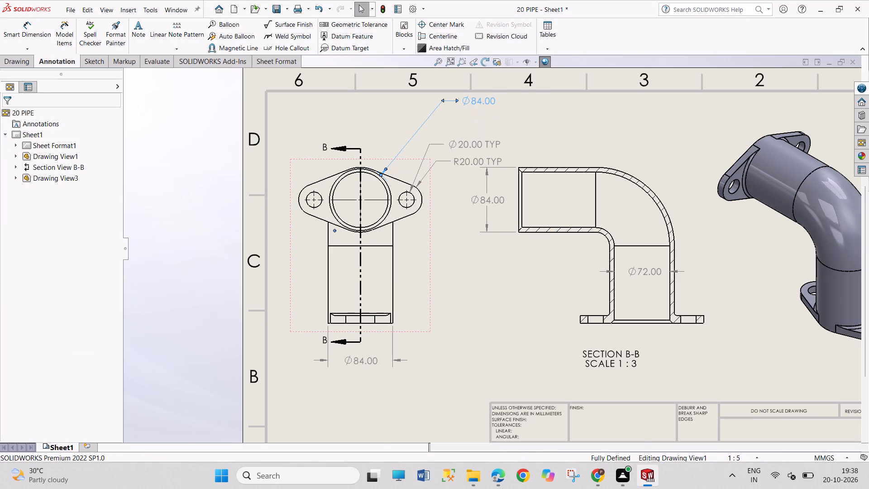
# In the parent view, move the bolt hole diameter and R20 flange corner radius texts farther up, spacing them below the central diameter text.
pyautogui.moveTo(462, 143); pyautogui.dragTo(475, 120)
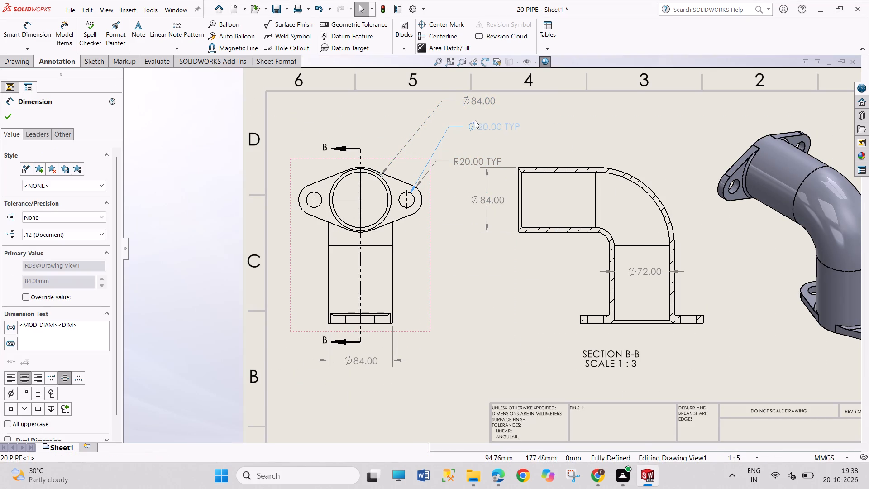
pyautogui.moveTo(475, 120); pyautogui.dragTo(475, 117)
pyautogui.moveTo(478, 163); pyautogui.dragTo(500, 145)
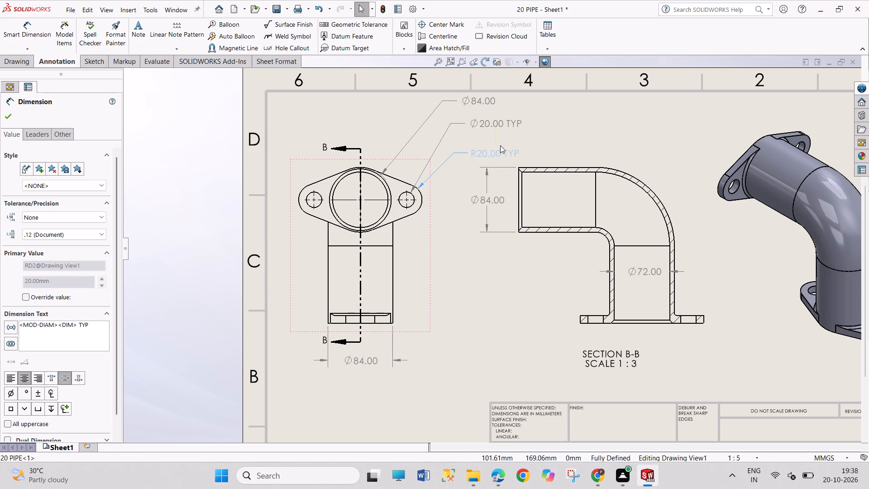
pyautogui.moveTo(500, 145); pyautogui.dragTo(503, 143)
pyautogui.click(496, 298)
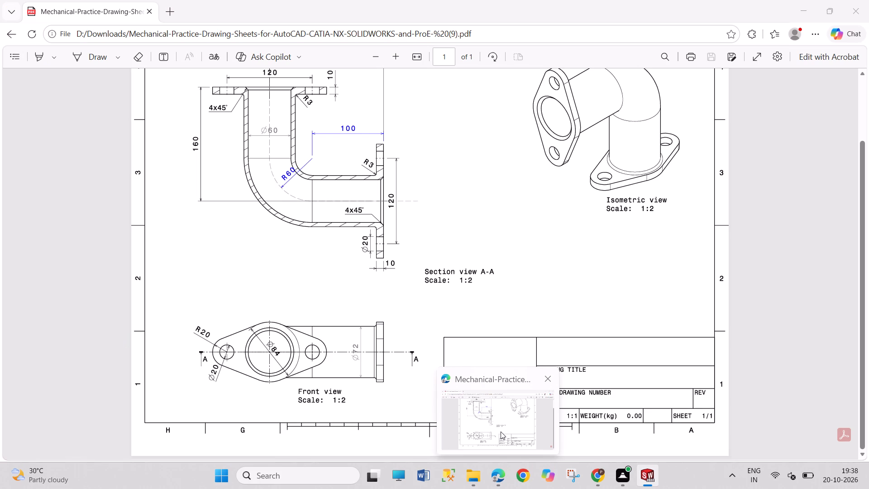
# In Section B-B, dimension the bottom flange's thickness at its outer end, with the text outside the view.
pyautogui.moveTo(641, 376); pyautogui.dragTo(642, 250, button='right')
pyautogui.scroll(-4, 717, 310)
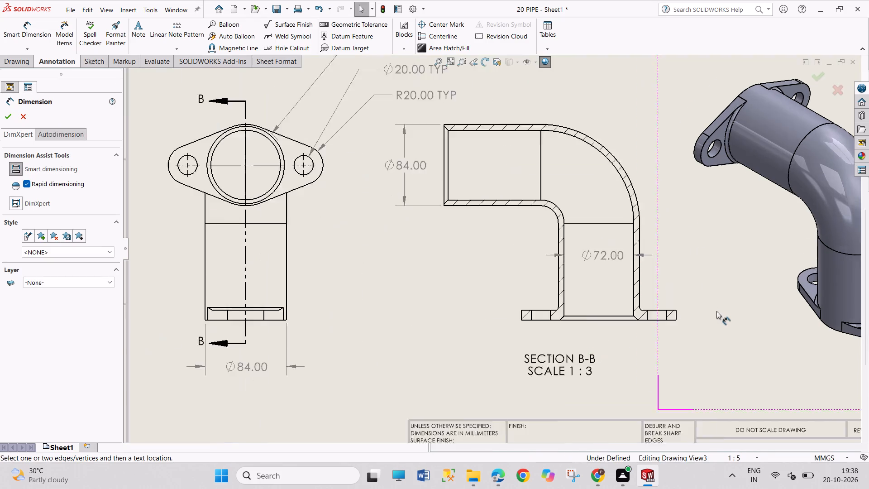
pyautogui.click(643, 310)
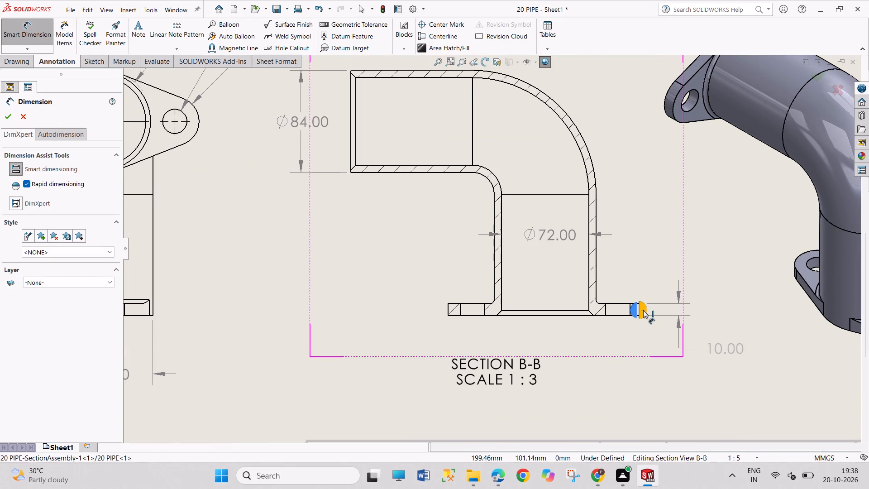
pyautogui.click(643, 310)
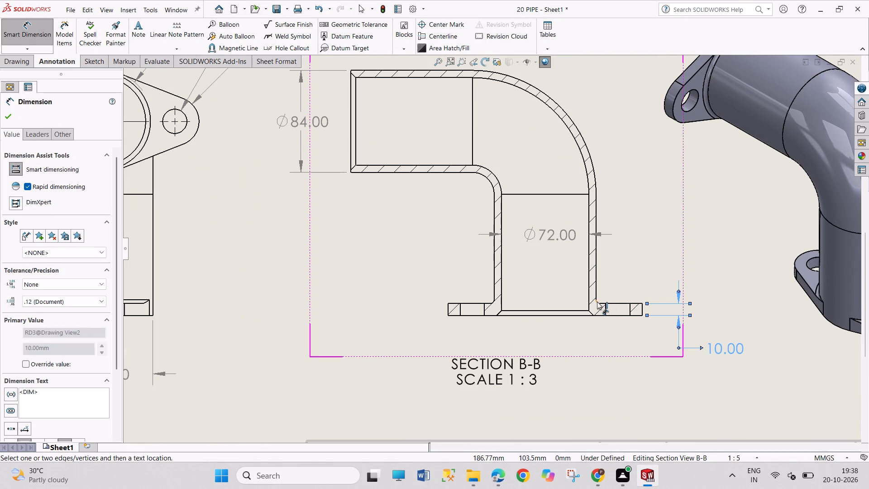
# In Section B-B, dimension the fillet radius where the vertical pipe meets the flange and append TYP to its text.
pyautogui.click(597, 302)
pyautogui.click(604, 290)
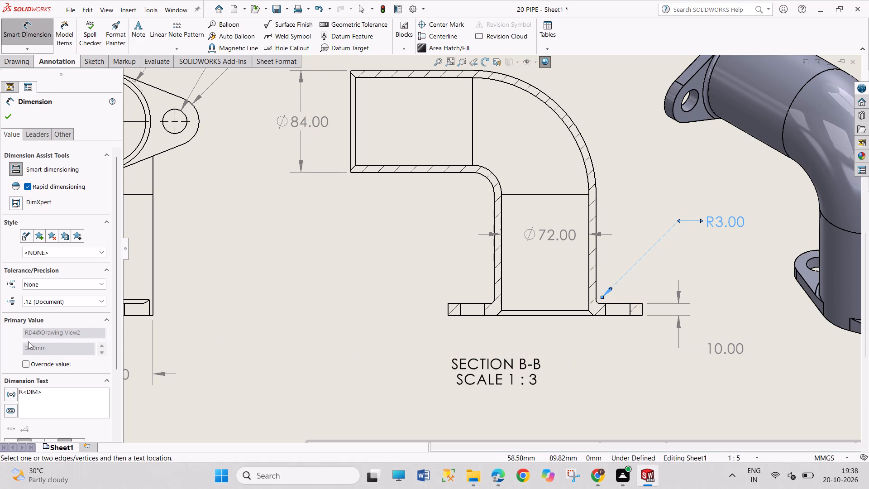
pyautogui.click(51, 394)
pyautogui.press('space')
pyautogui.write('TYP')
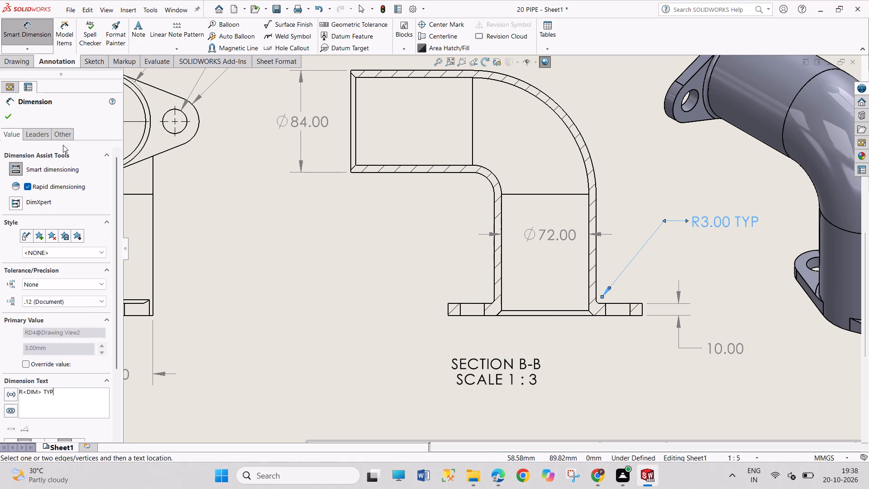
pyautogui.click(9, 117)
# In Section B-B, add a chamfer dimension to the bore's bottom chamfer, using the flange's bottom edge as the reference.
pyautogui.click(29, 51)
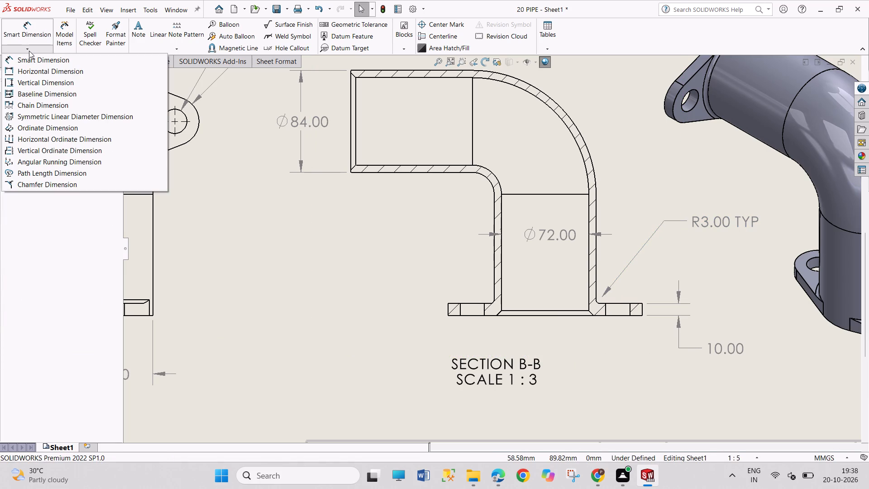
pyautogui.click(50, 182)
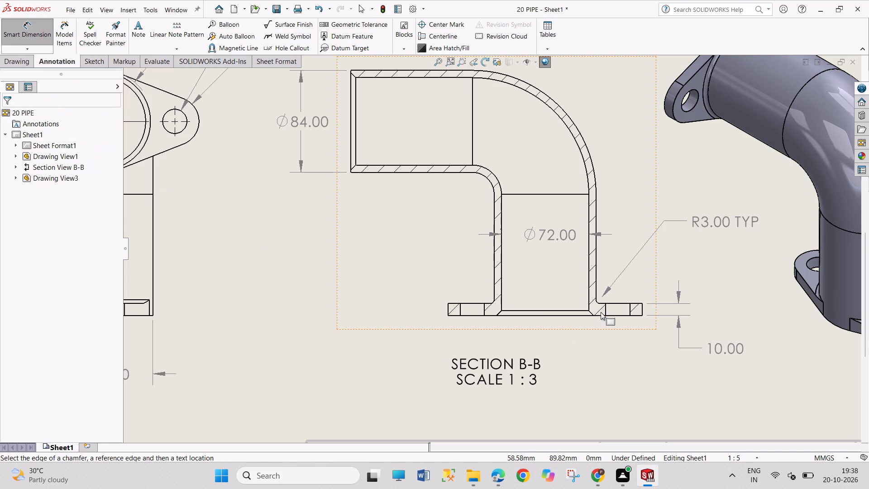
pyautogui.scroll(-7, 601, 312)
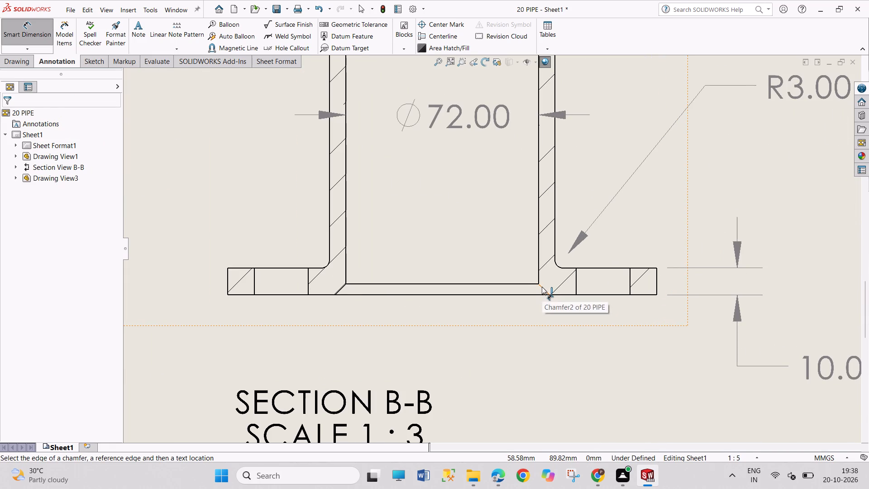
pyautogui.click(542, 287)
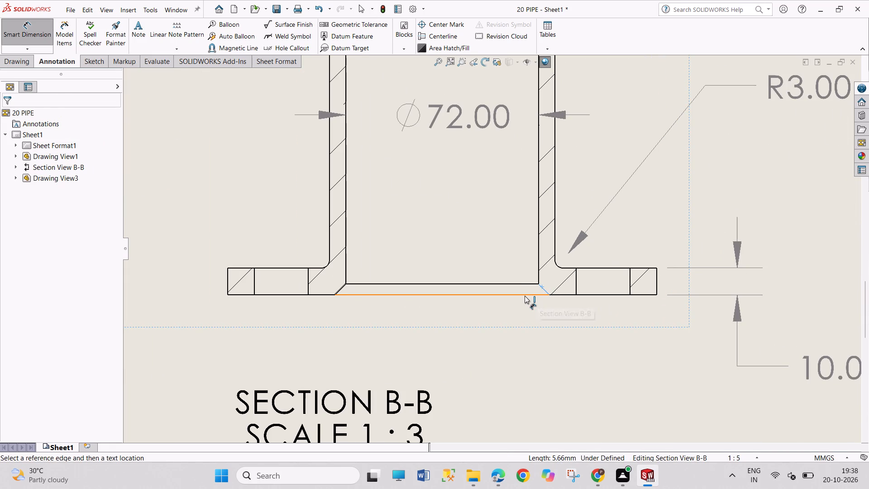
pyautogui.click(525, 296)
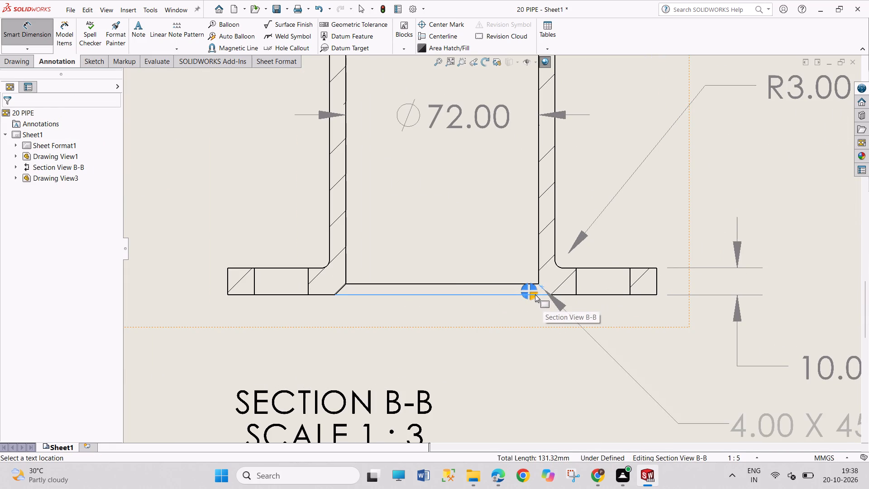
pyautogui.click(535, 294)
pyautogui.rightClick(517, 329)
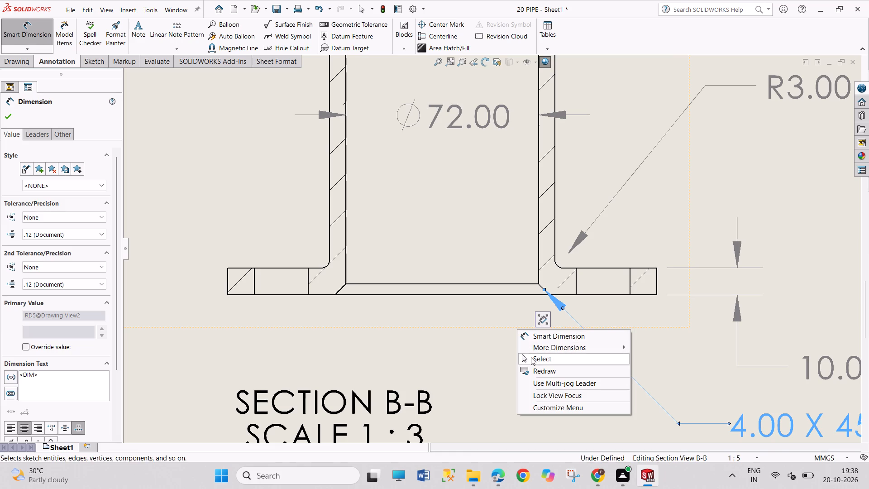
pyautogui.click(531, 357)
# Move the chamfer dimension text closer to the flange, just below the flange thickness text.
pyautogui.scroll(4, 692, 410)
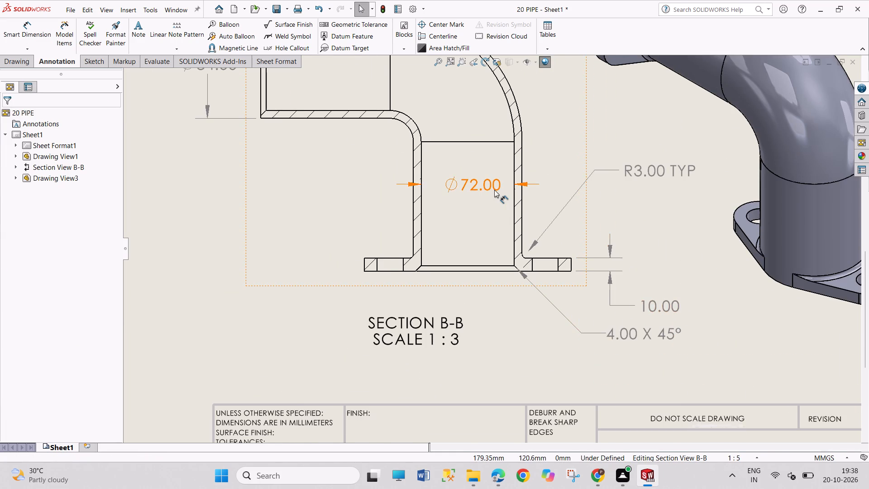
pyautogui.scroll(1, 494, 190)
pyautogui.moveTo(603, 322); pyautogui.dragTo(584, 315)
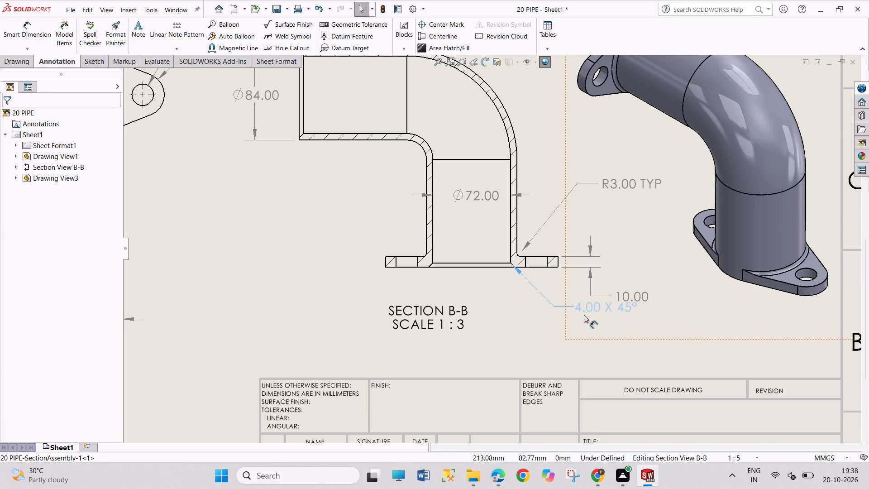
pyautogui.moveTo(584, 315); pyautogui.dragTo(596, 315)
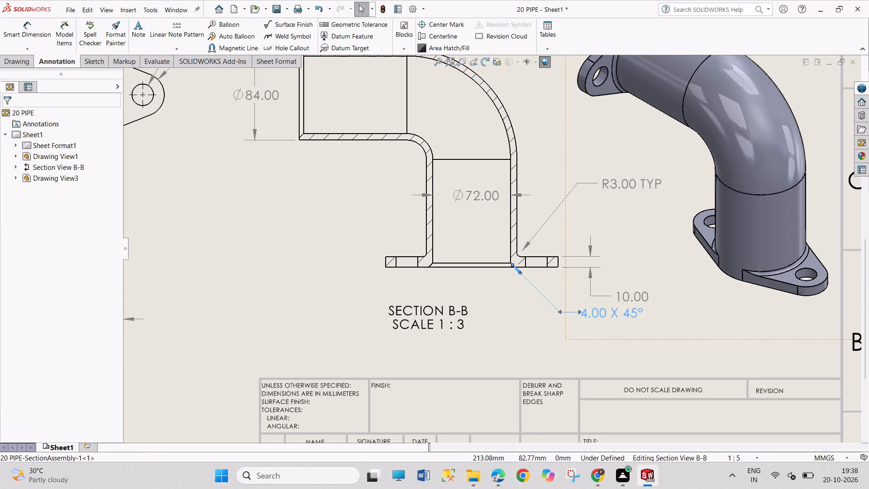
pyautogui.click(632, 339)
# Append TYP to the flange thickness dimension text in Section B-B.
pyautogui.scroll(2, 531, 230)
pyautogui.scroll(-1, 475, 200)
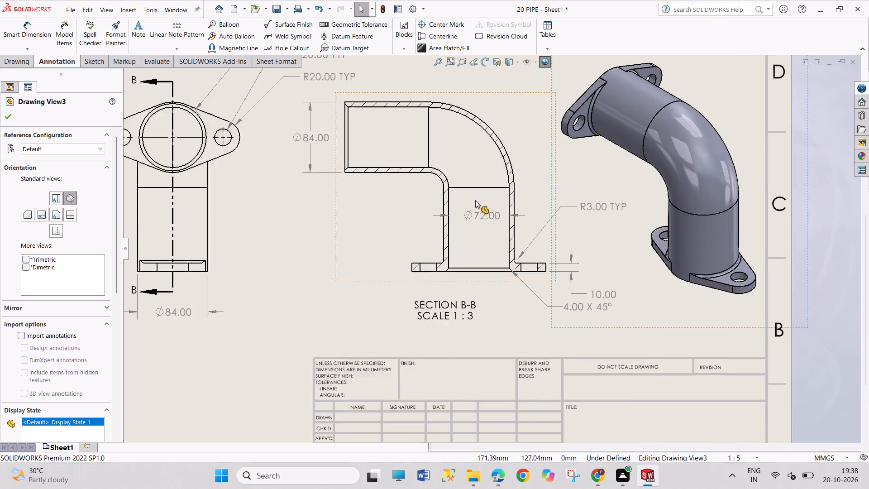
pyautogui.scroll(-2, 475, 200)
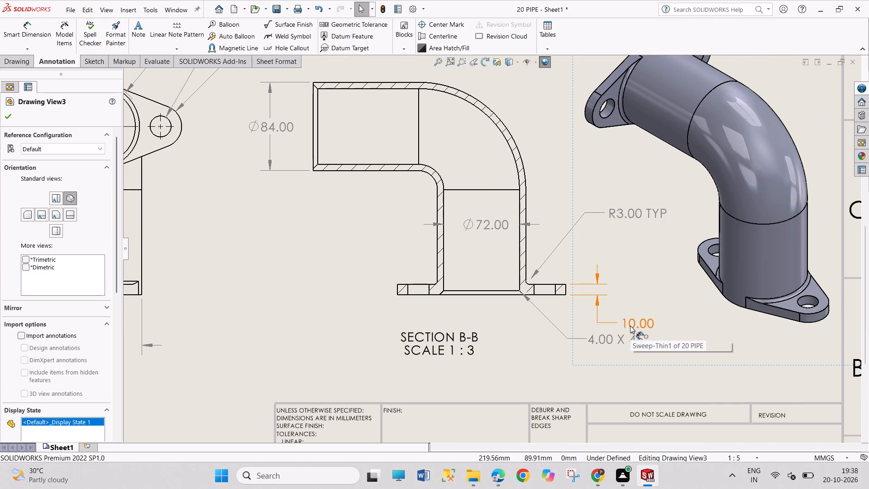
pyautogui.click(630, 326)
pyautogui.click(63, 331)
pyautogui.press('space')
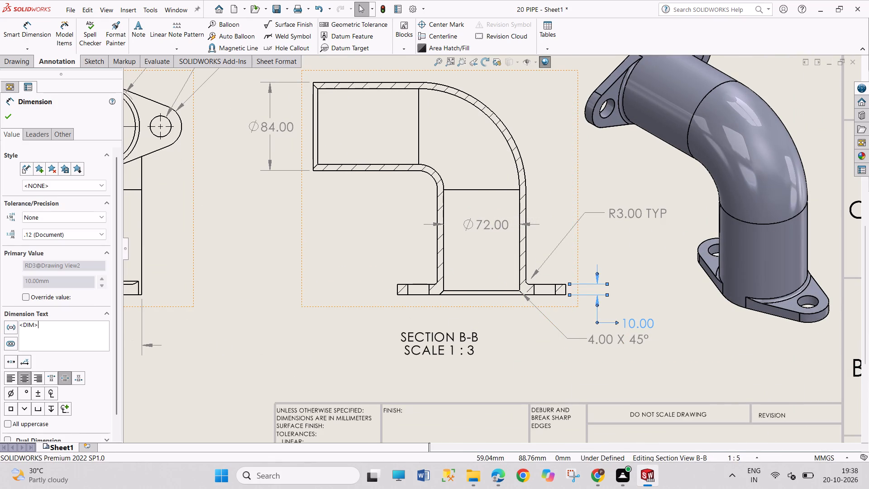
pyautogui.write('TYO')
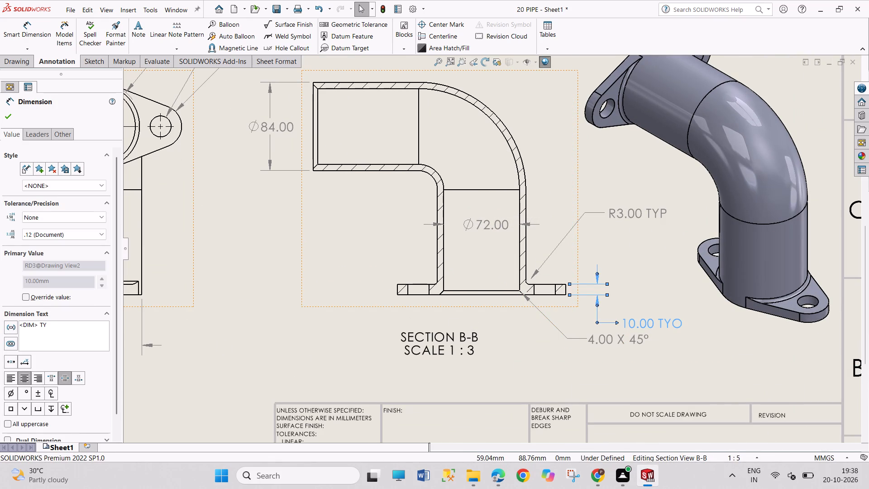
pyautogui.press('BackSpace')
pyautogui.press('p')
pyautogui.click(672, 373)
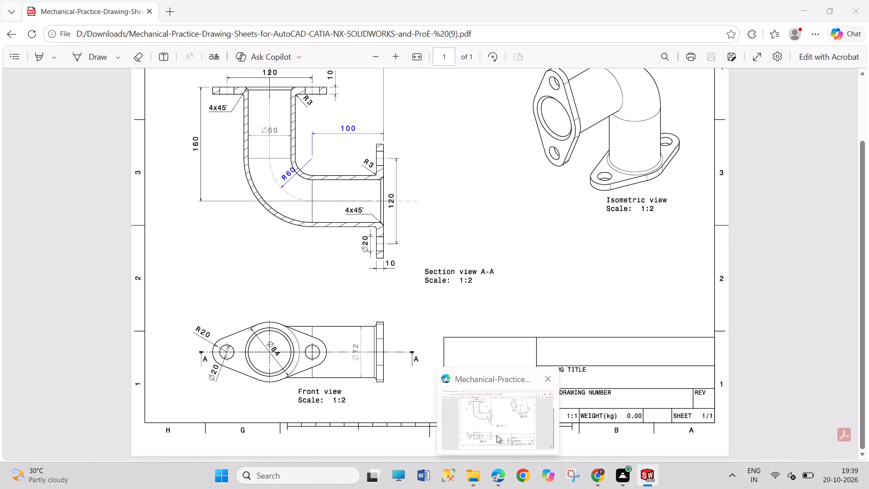
# Move the Section B-B label with its scale slightly down and right, centring it beneath the flange.
pyautogui.scroll(1, 587, 270)
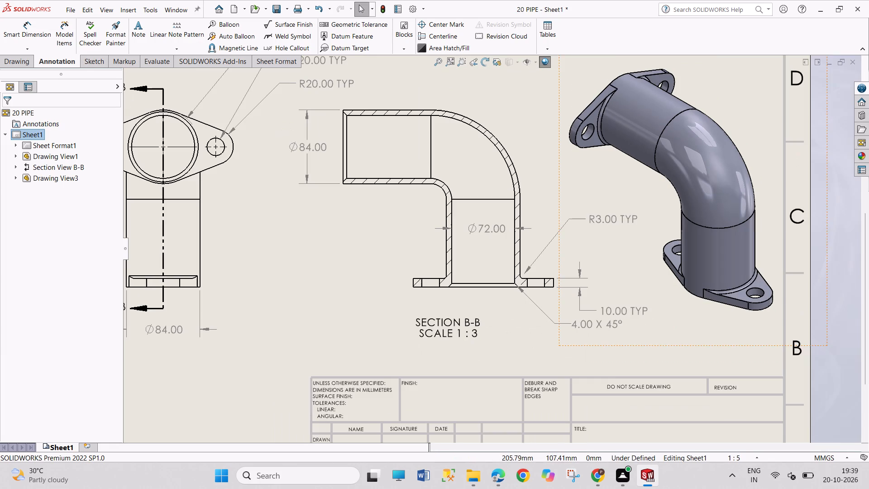
pyautogui.moveTo(463, 336); pyautogui.dragTo(494, 356)
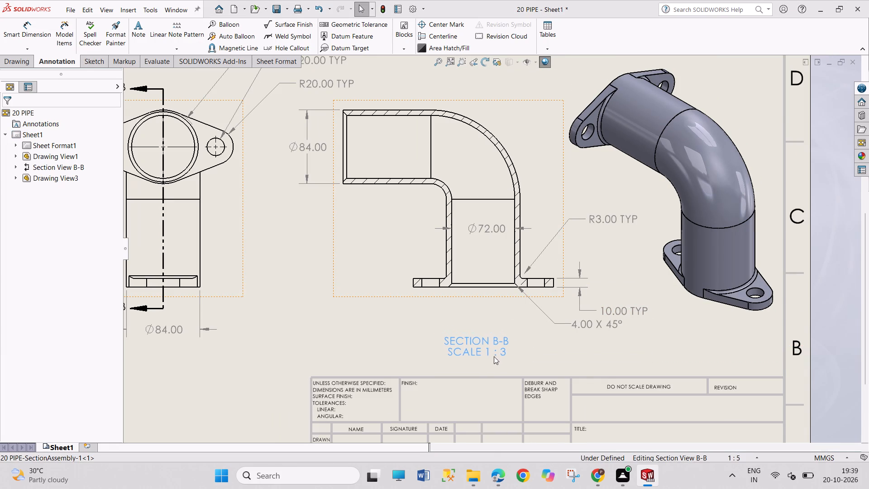
pyautogui.moveTo(494, 356); pyautogui.dragTo(496, 357)
pyautogui.moveTo(382, 333); pyautogui.dragTo(369, 226, button='right')
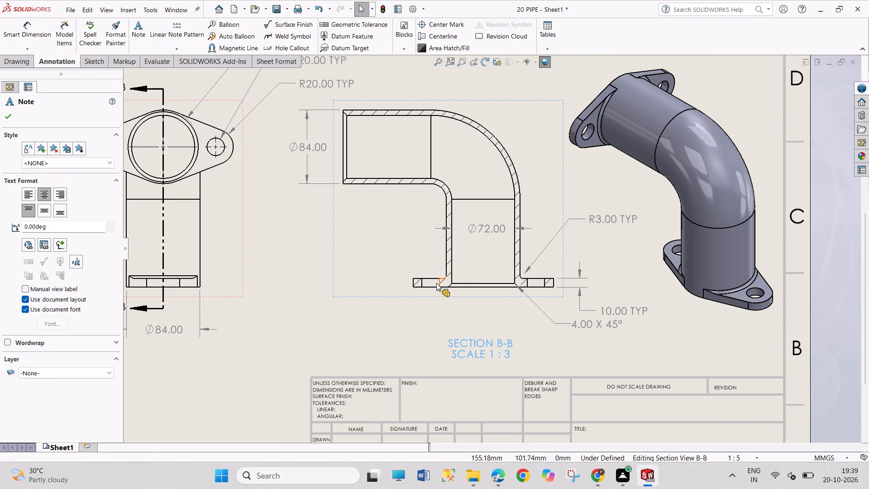
pyautogui.click(401, 322)
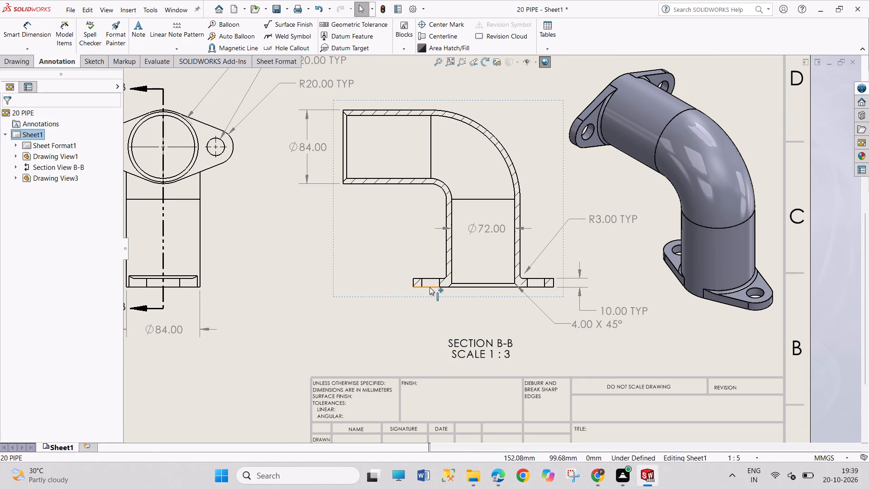
# In Section B-B, add centerlines through both bolt holes of the bottom flange, each between the hole's two wall edges.
pyautogui.scroll(-4, 544, 291)
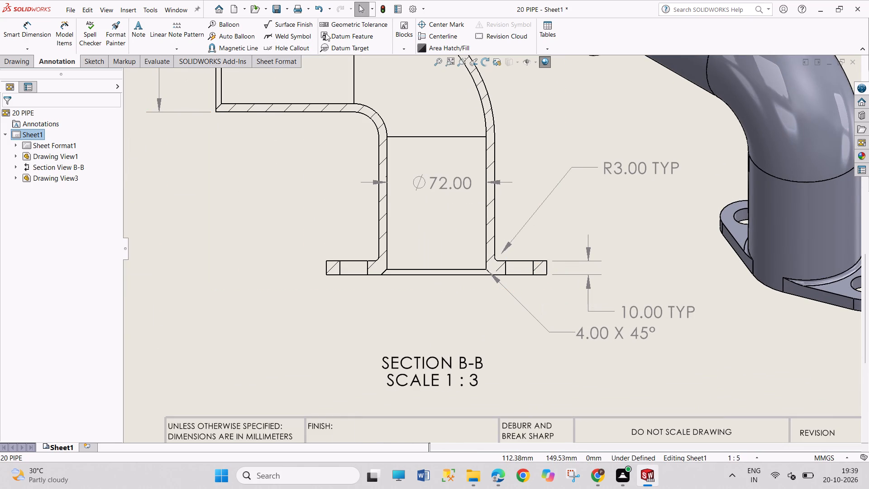
pyautogui.click(16, 62)
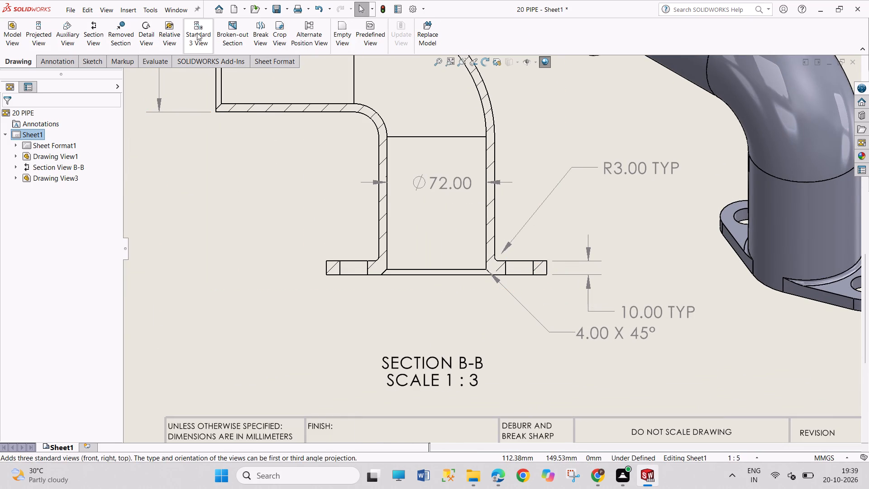
pyautogui.click(45, 59)
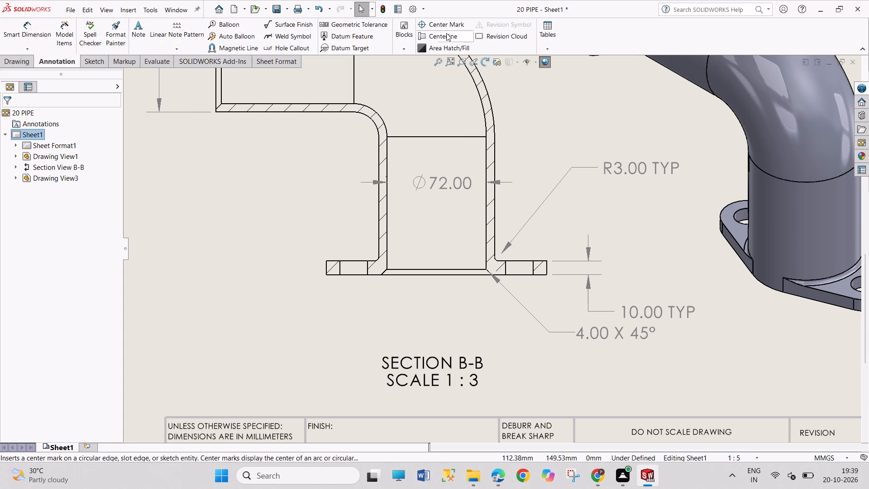
pyautogui.click(446, 36)
pyautogui.click(340, 267)
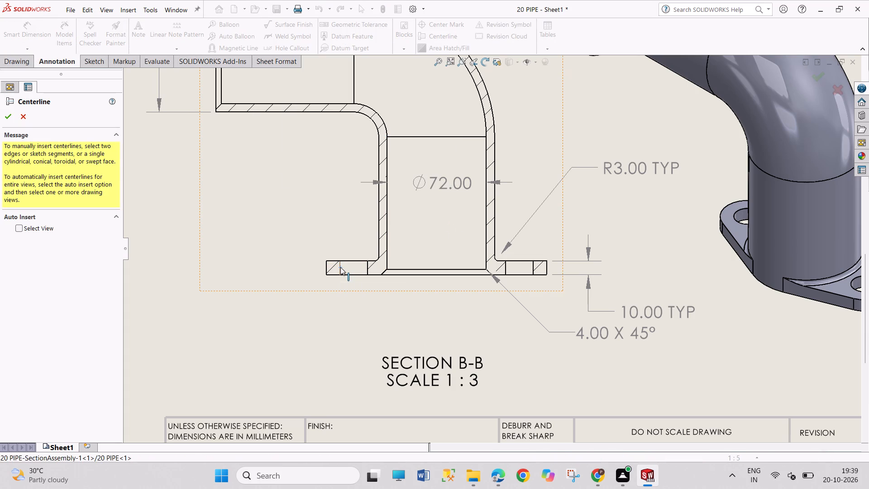
pyautogui.click(367, 267)
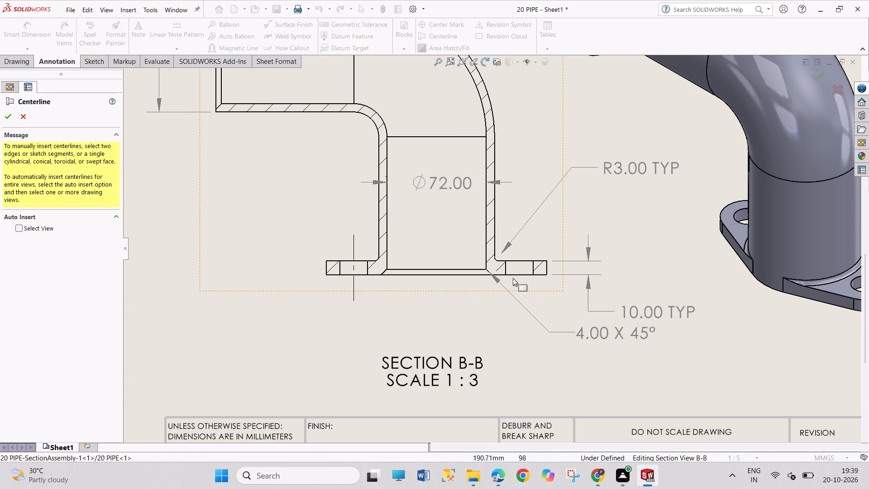
pyautogui.click(506, 271)
pyautogui.click(535, 269)
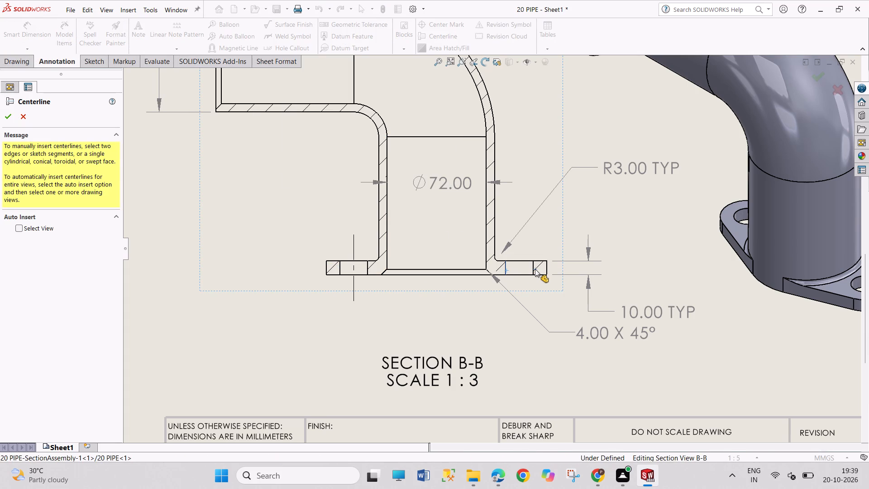
pyautogui.click(532, 269)
pyautogui.click(9, 114)
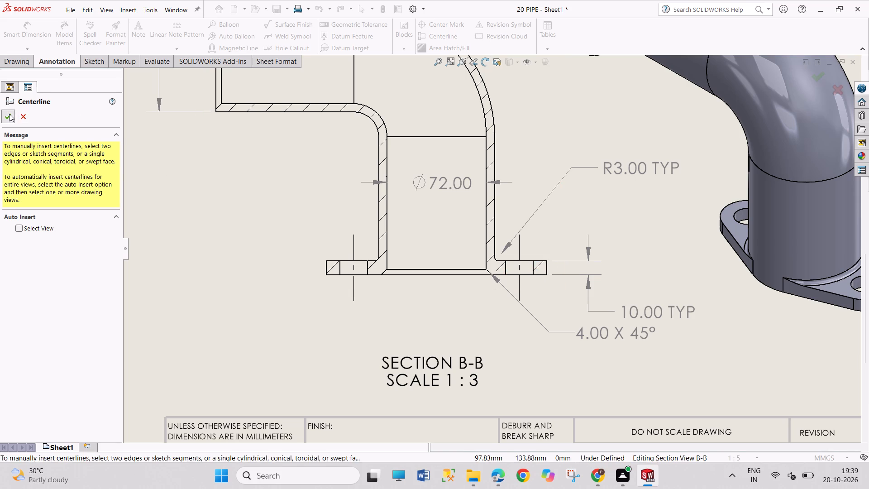
pyautogui.moveTo(237, 336); pyautogui.dragTo(240, 257, button='right')
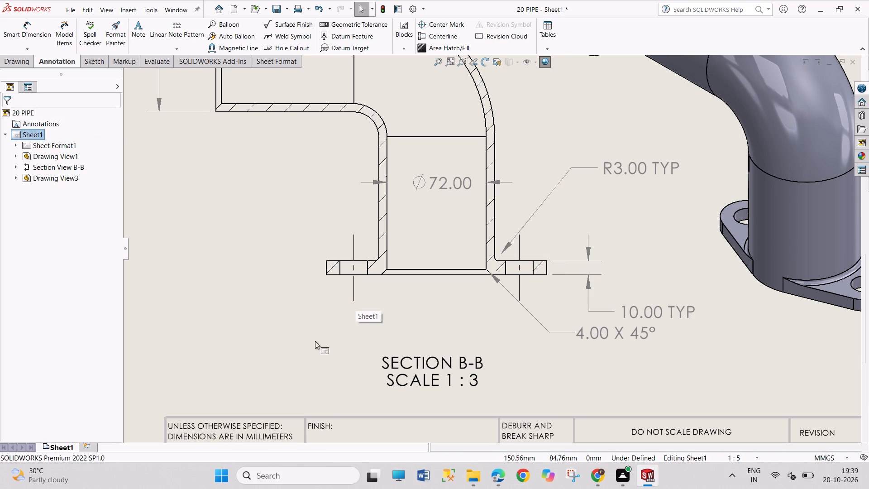
# In Section B-B, dimension the distance between the two bolt hole centerlines, placing the text below the bottom flange.
pyautogui.moveTo(302, 342); pyautogui.dragTo(293, 249, button='right')
pyautogui.click(355, 300)
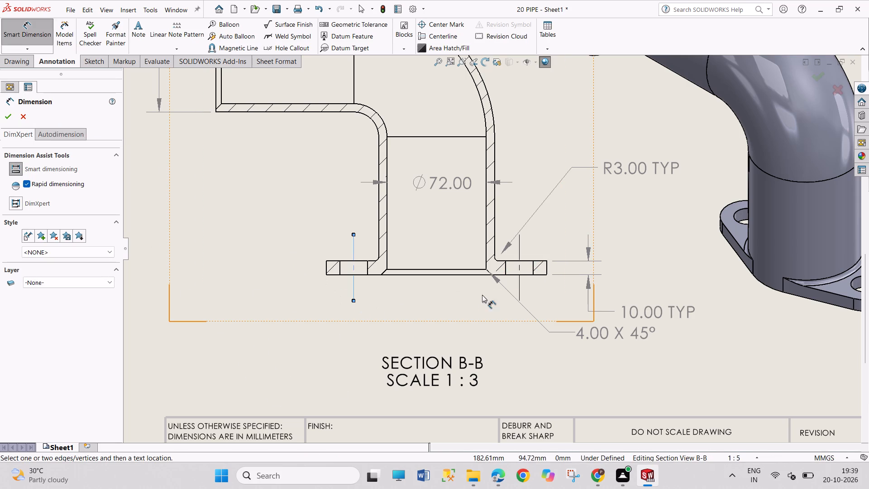
pyautogui.click(518, 288)
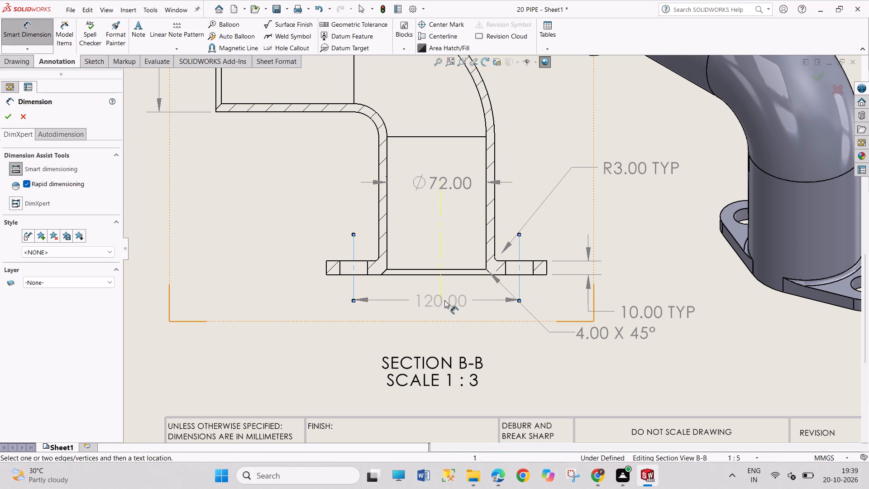
pyautogui.click(444, 300)
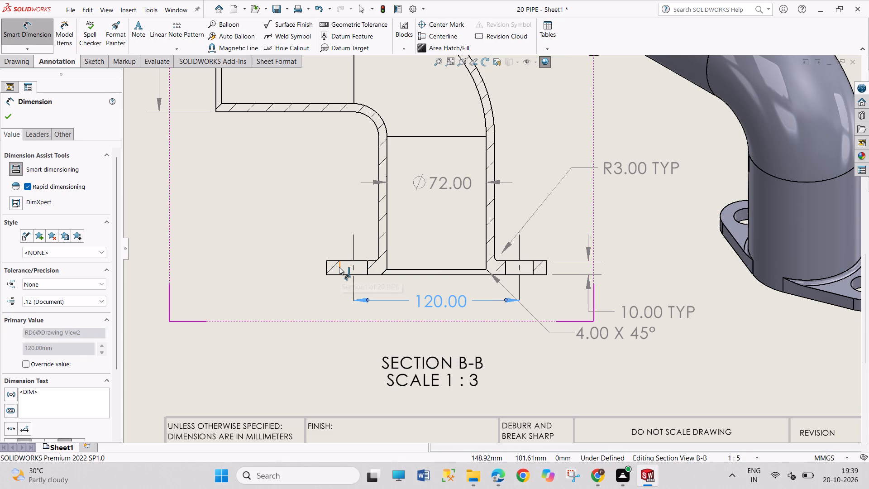
# In Section B-B, dimension the diameter of the bottom flange's left bolt hole above the flange, and append TYP to its text.
pyautogui.click(339, 267)
pyautogui.click(368, 269)
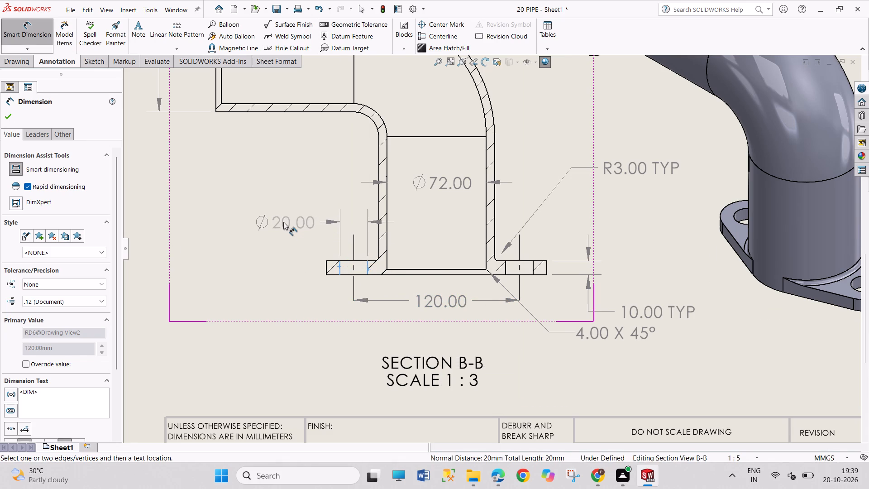
pyautogui.click(283, 222)
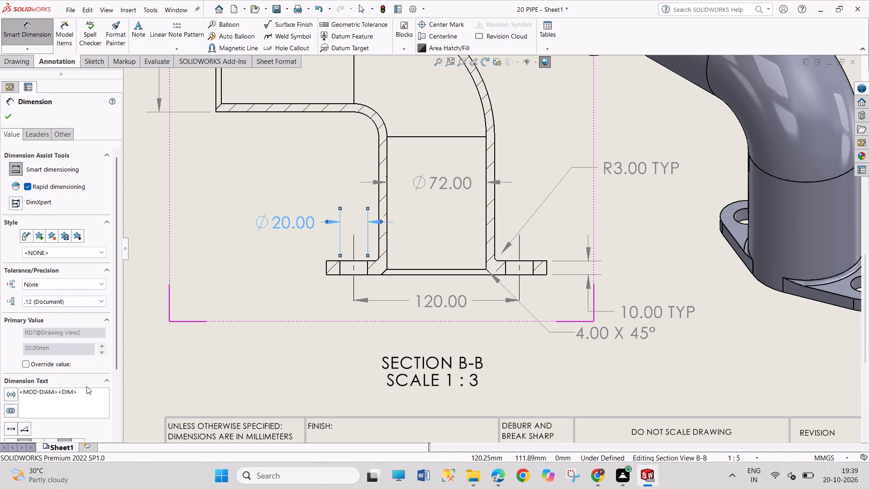
pyautogui.click(91, 393)
pyautogui.press('space')
pyautogui.write('TY')
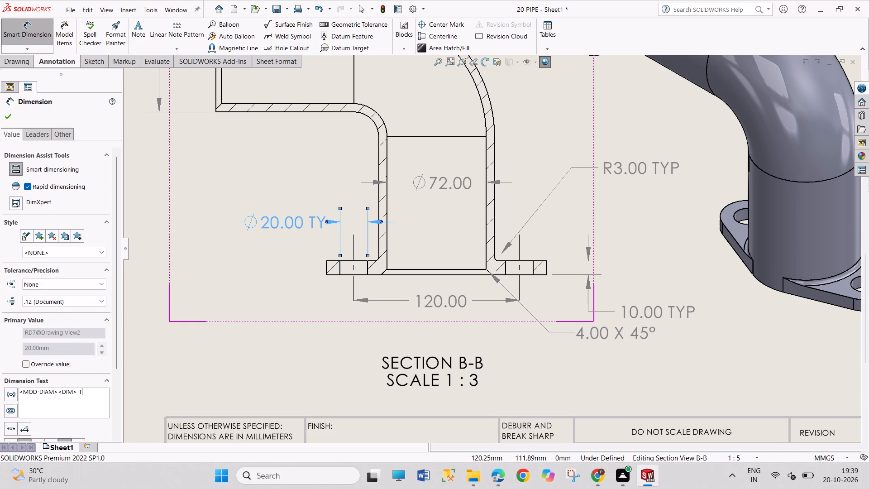
pyautogui.press('p')
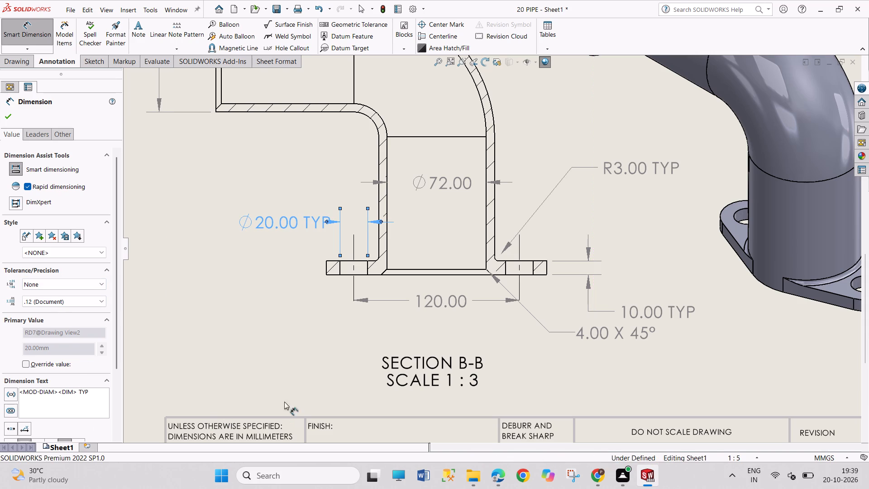
pyautogui.click(291, 374)
# Move the bolt hole diameter text in Section B-B slightly left, clear of its dimension arrow.
pyautogui.moveTo(279, 225); pyautogui.dragTo(268, 224)
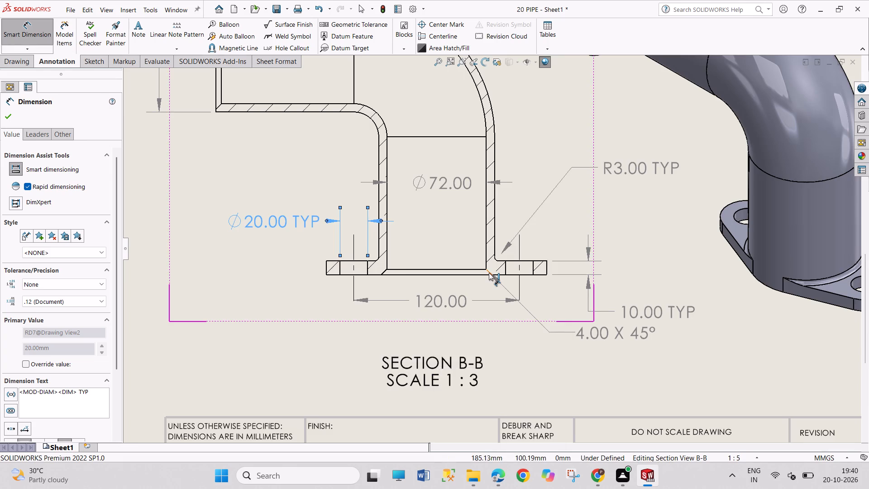
pyautogui.scroll(3, 489, 273)
pyautogui.rightClick(494, 110)
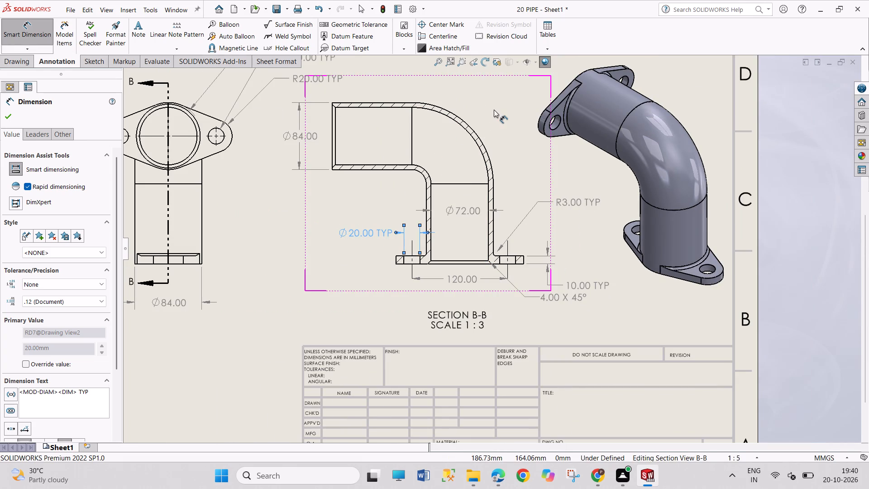
pyautogui.click(510, 148)
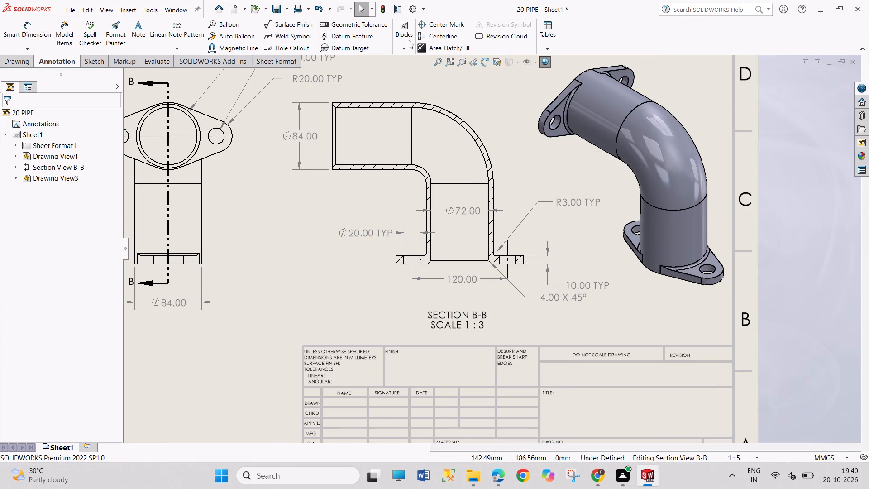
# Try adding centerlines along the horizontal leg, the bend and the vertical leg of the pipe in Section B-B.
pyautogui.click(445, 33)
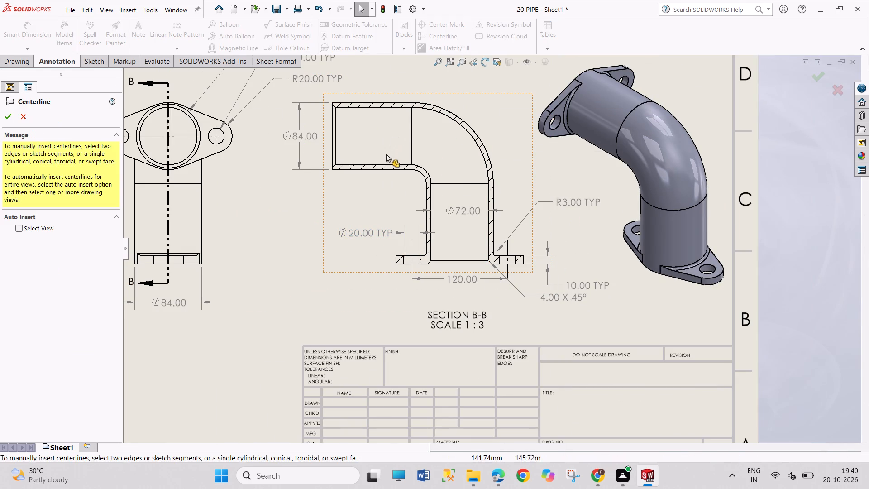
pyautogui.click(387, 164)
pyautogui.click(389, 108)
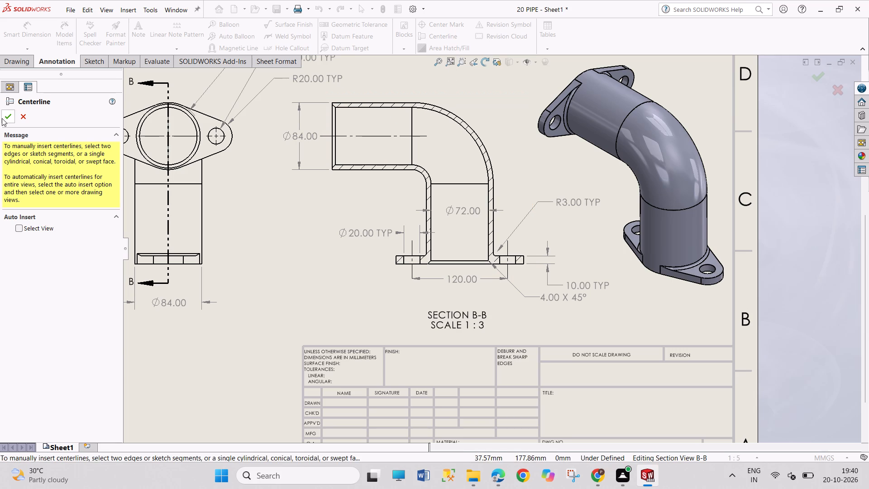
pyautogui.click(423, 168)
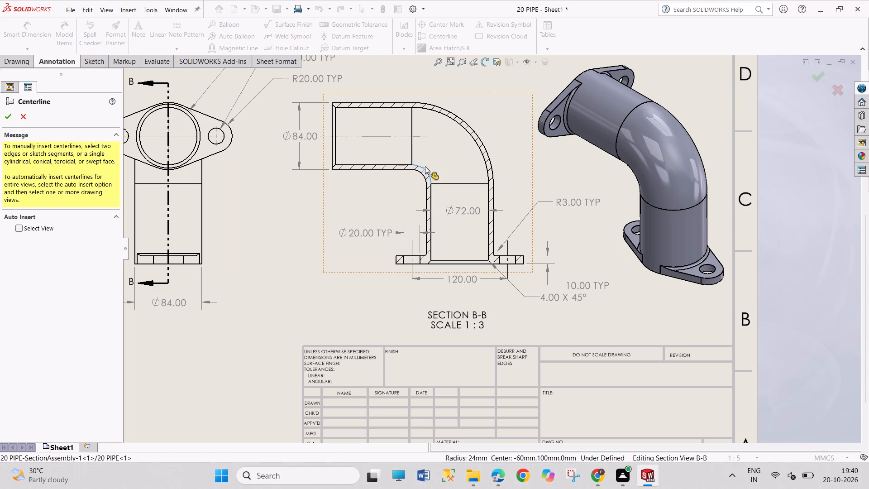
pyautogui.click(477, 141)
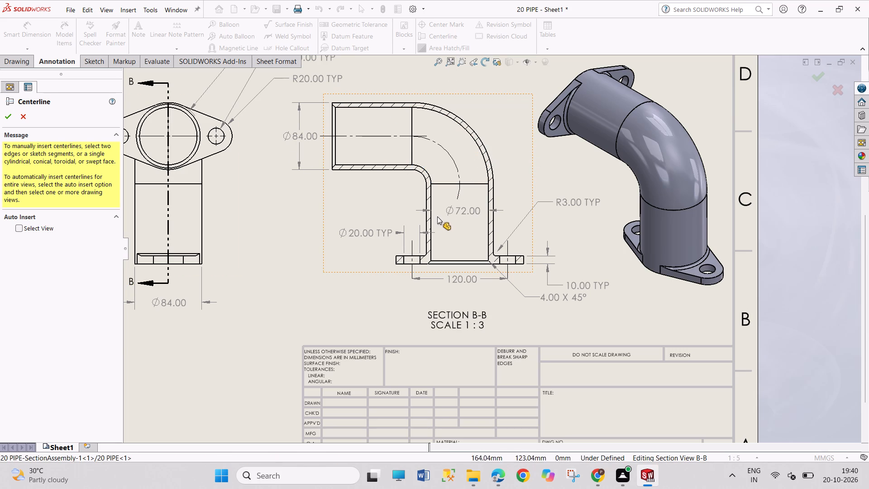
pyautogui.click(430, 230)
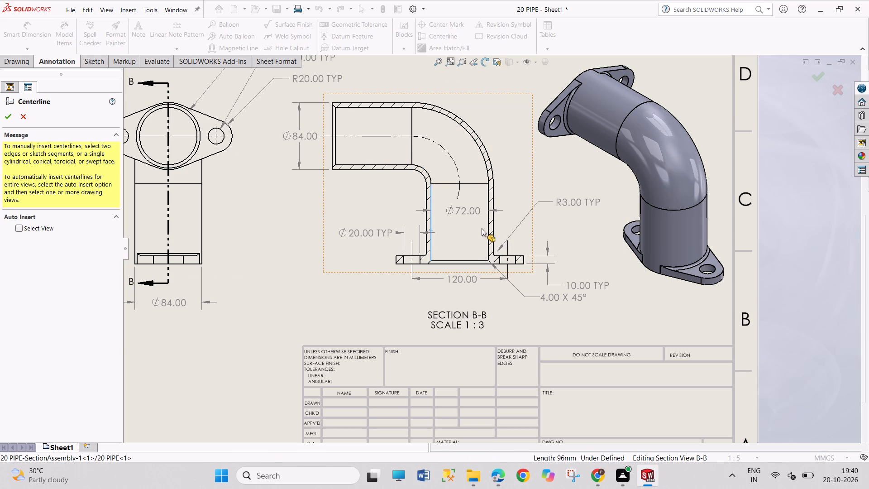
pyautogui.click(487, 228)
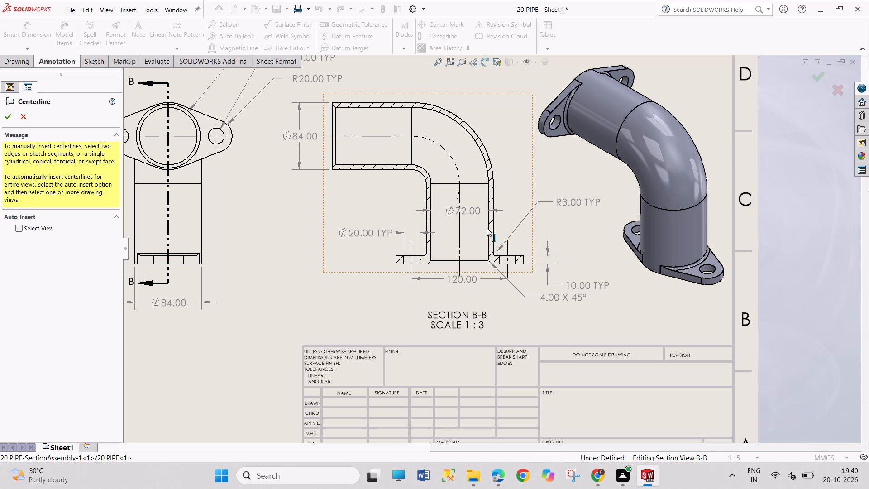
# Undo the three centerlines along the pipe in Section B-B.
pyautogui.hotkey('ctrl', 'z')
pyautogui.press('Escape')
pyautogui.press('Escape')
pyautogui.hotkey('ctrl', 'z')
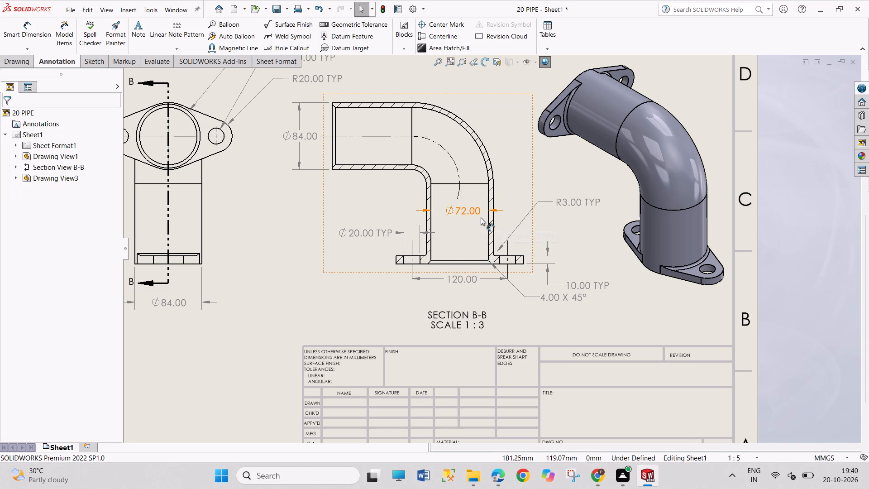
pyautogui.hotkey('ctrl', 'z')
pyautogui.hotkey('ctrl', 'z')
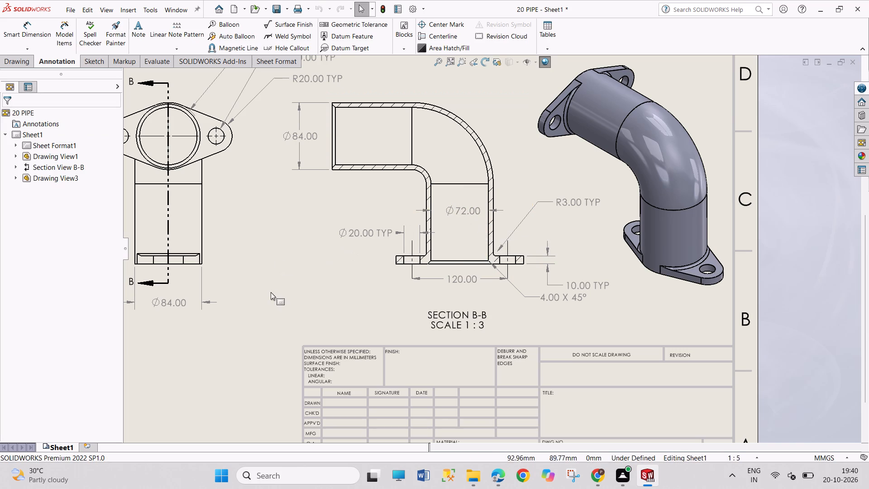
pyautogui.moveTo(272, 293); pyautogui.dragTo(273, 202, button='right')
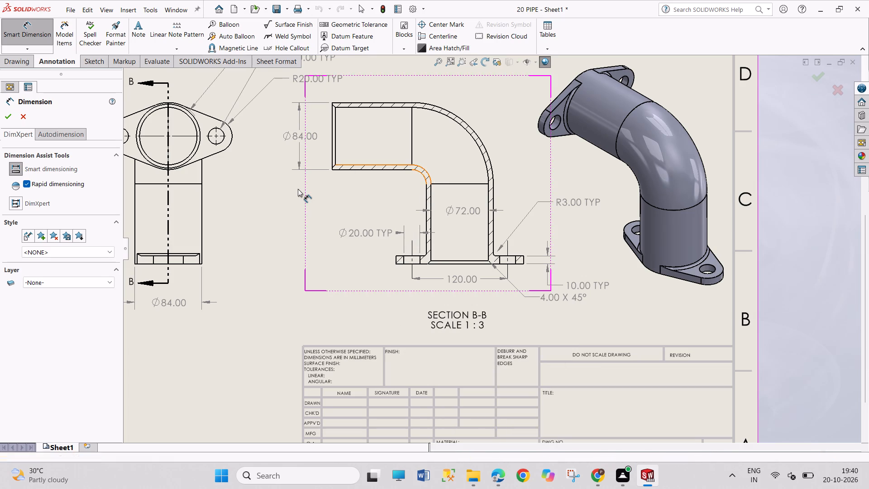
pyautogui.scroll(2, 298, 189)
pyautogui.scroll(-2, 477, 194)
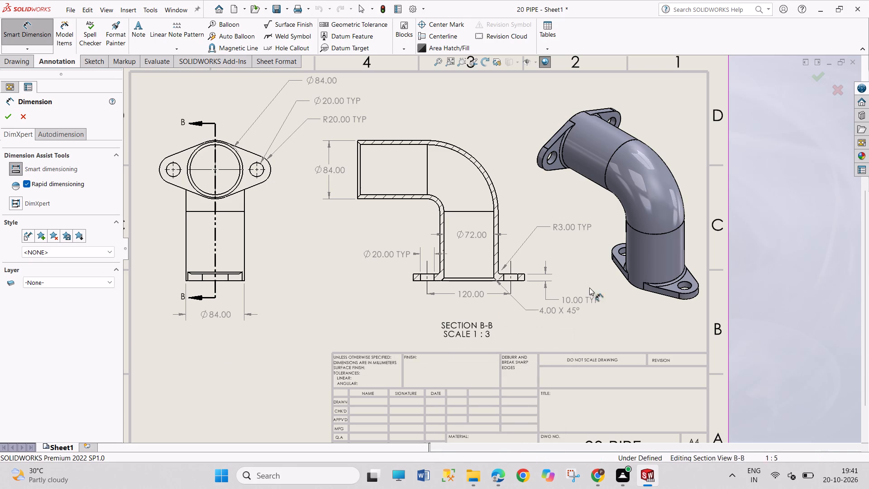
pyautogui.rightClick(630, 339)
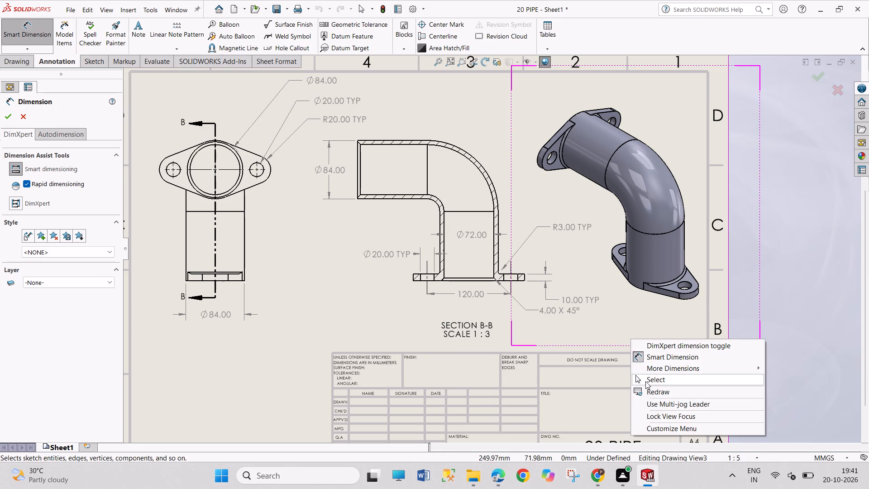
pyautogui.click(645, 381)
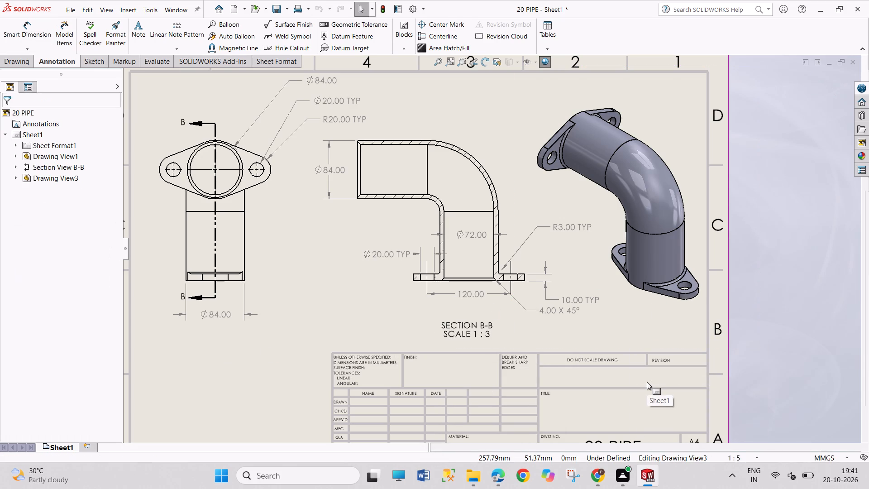
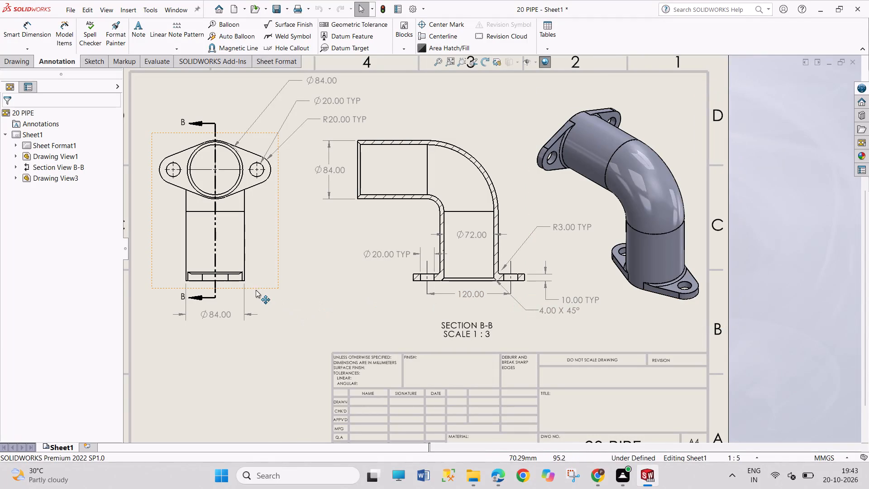
# Open the pipe part from the front drawing view and show it in isometric orientation.
pyautogui.rightClick(258, 289)
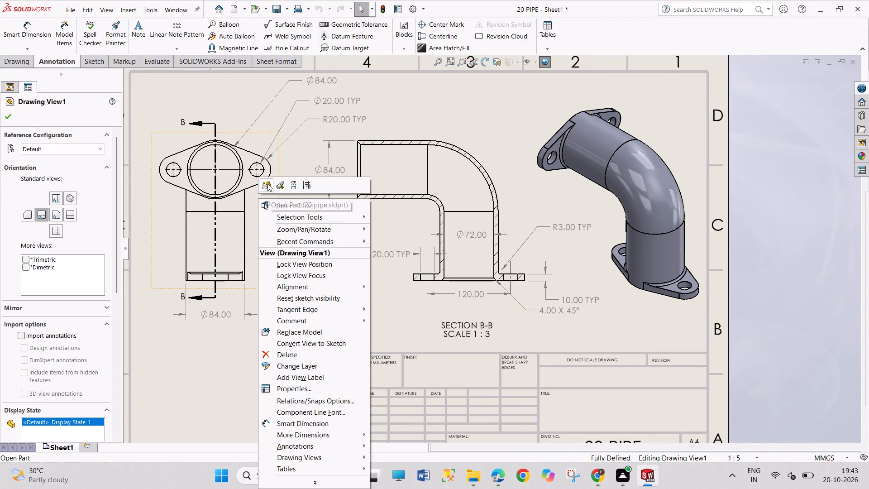
pyautogui.click(267, 183)
pyautogui.scroll(4, 496, 263)
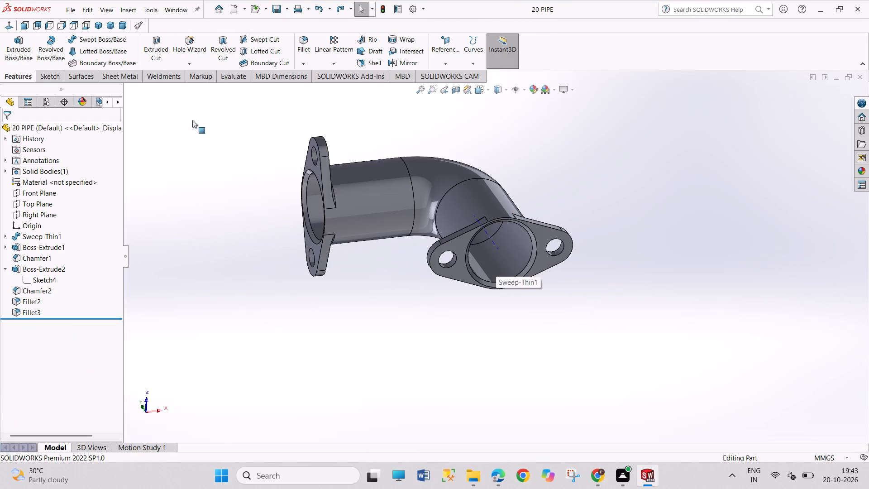
pyautogui.click(101, 24)
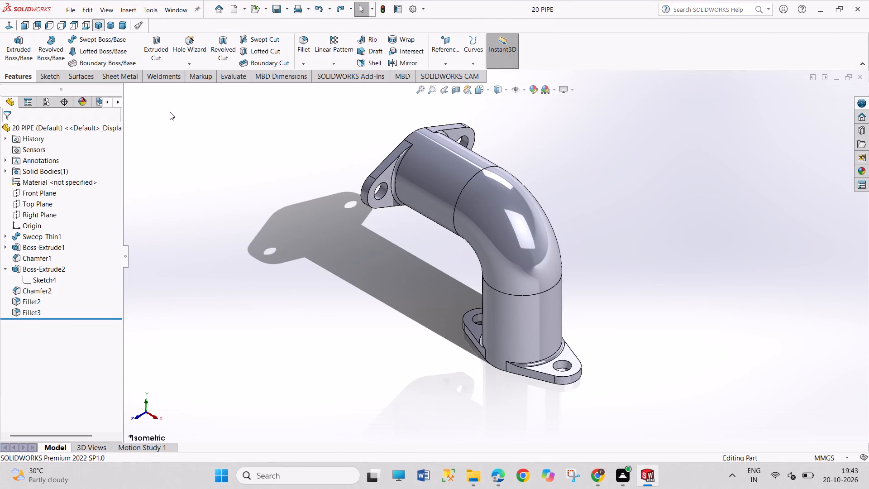
# Open Sketch3 of Boss-Extrude1, the profile of the flange on the horizontal leg, for editing.
pyautogui.click(380, 204)
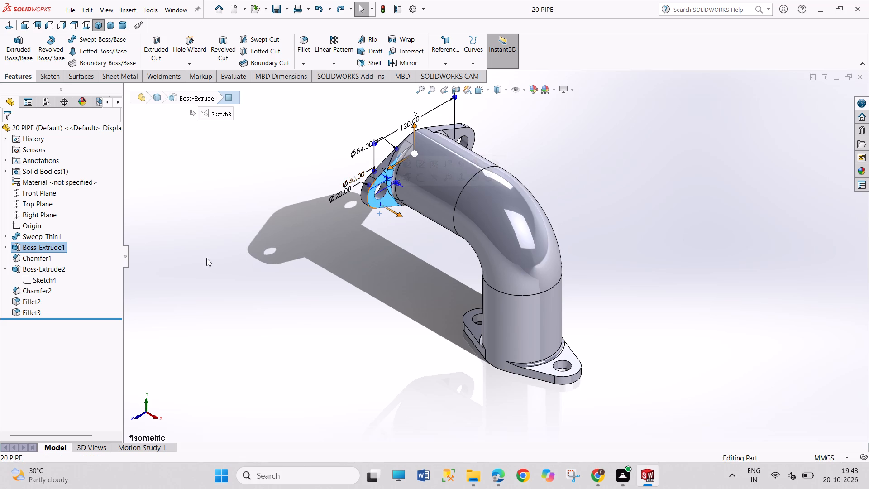
pyautogui.click(5, 245)
pyautogui.click(32, 258)
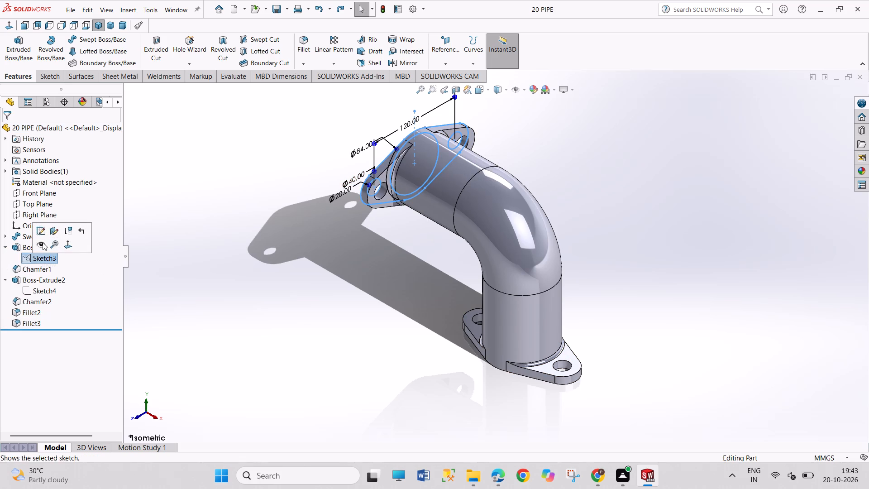
pyautogui.click(42, 228)
# Move the 120 mm hole spacing dimension text out to the left of the flange, clear of the vertical centerline.
pyautogui.scroll(5, 622, 315)
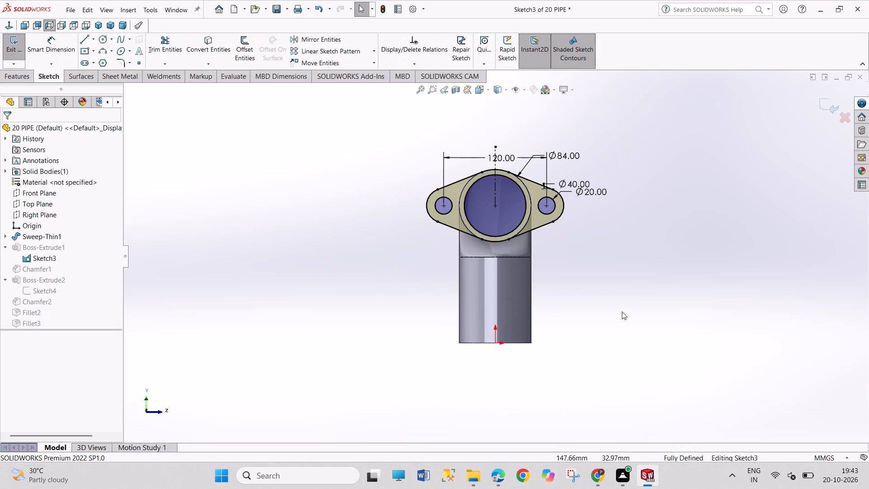
pyautogui.scroll(-3, 535, 180)
pyautogui.moveTo(469, 154); pyautogui.dragTo(325, 132)
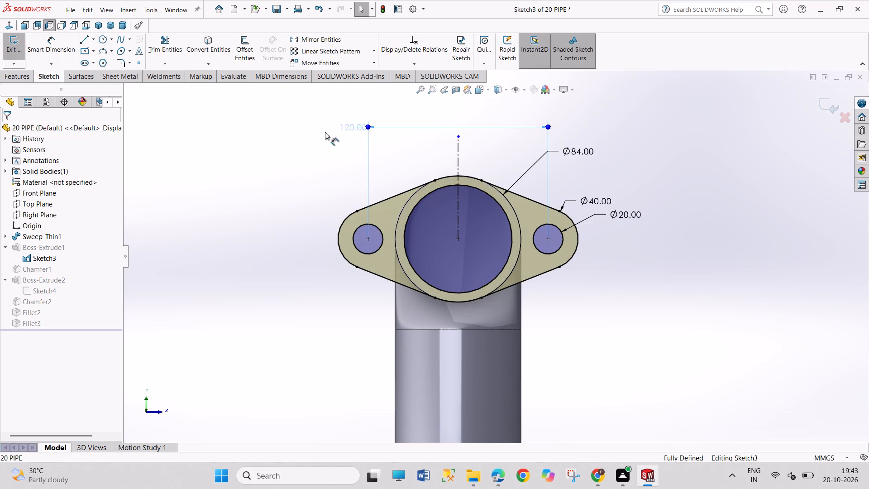
pyautogui.moveTo(325, 132); pyautogui.dragTo(316, 133)
# Sketch two concentric circles above the flange on its vertical axis, 20 mm and about 34 mm in diameter.
pyautogui.click(103, 42)
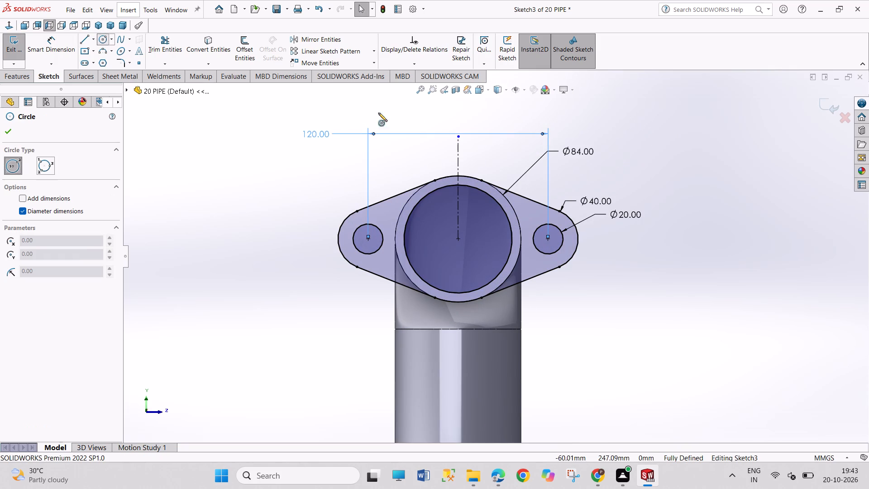
pyautogui.click(457, 117)
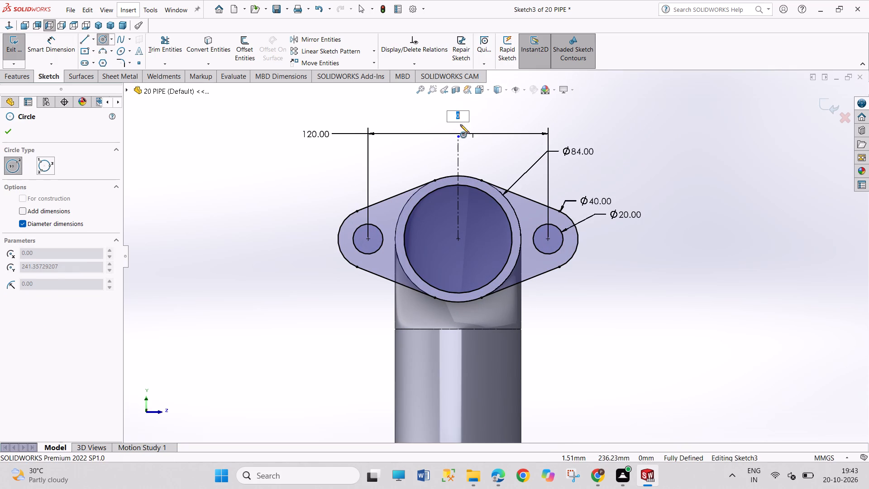
pyautogui.write('20')
pyautogui.press('Return')
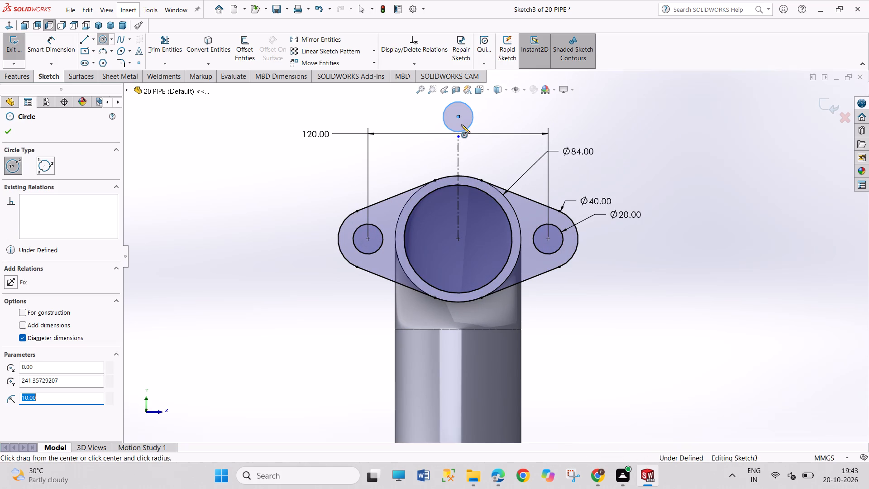
pyautogui.click(458, 116)
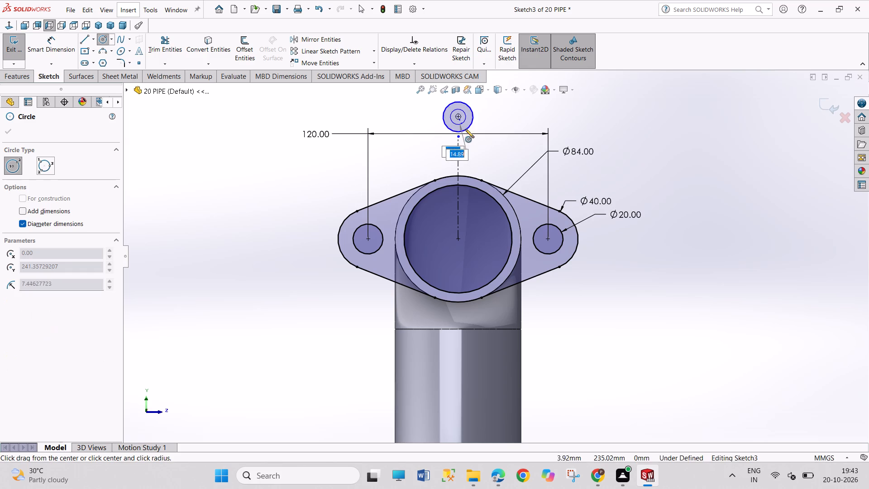
pyautogui.click(474, 138)
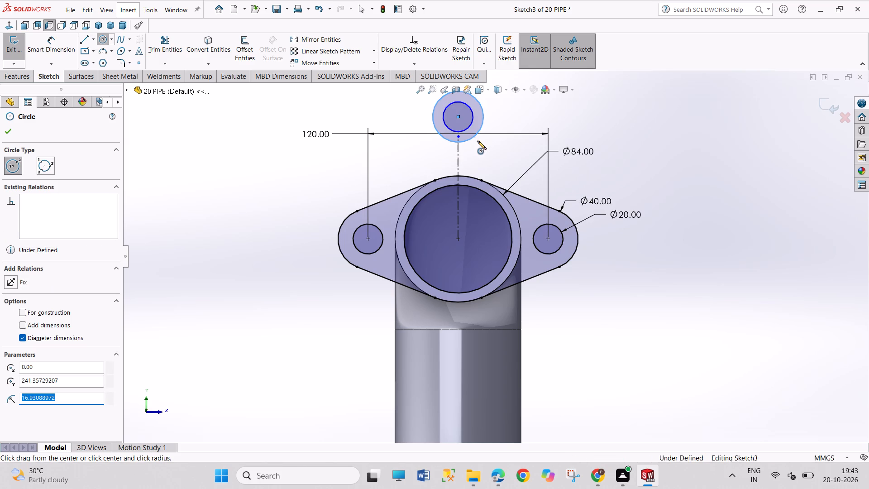
# Sketch two concentric circles below the flange on its vertical axis, about 28 mm and about 14 mm in diameter.
pyautogui.click(458, 357)
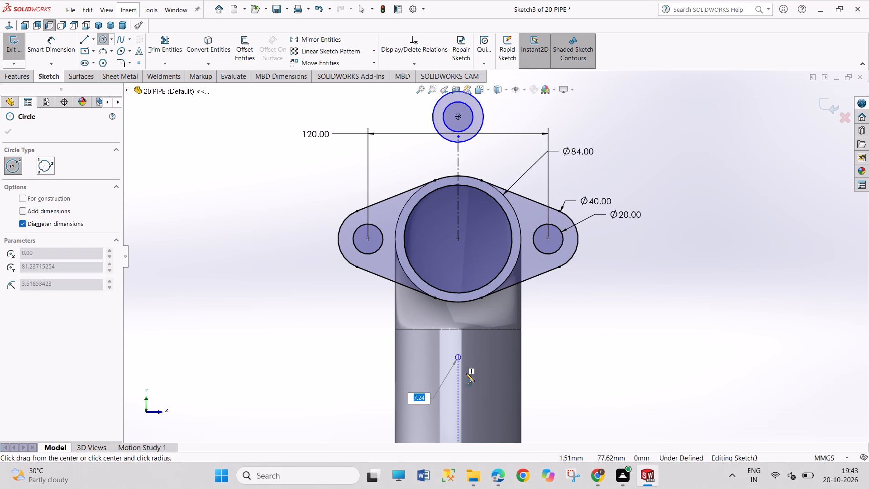
pyautogui.click(468, 376)
pyautogui.click(458, 358)
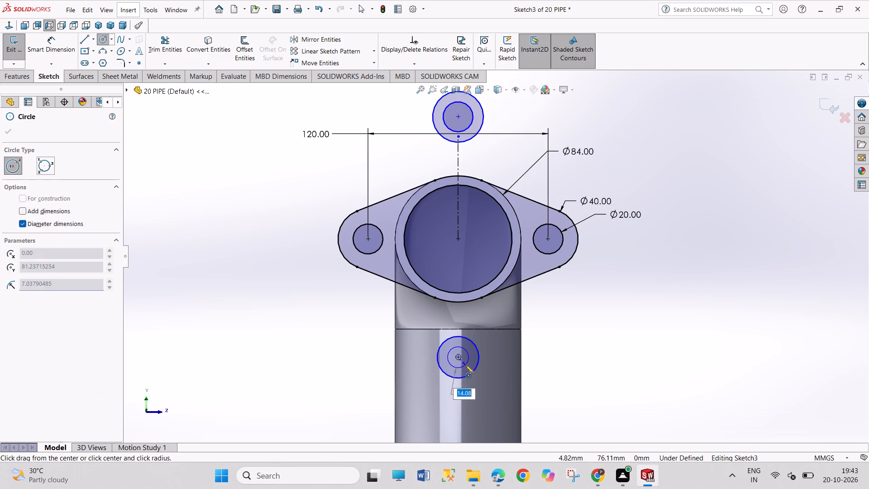
pyautogui.click(465, 365)
pyautogui.rightClick(577, 371)
pyautogui.click(595, 379)
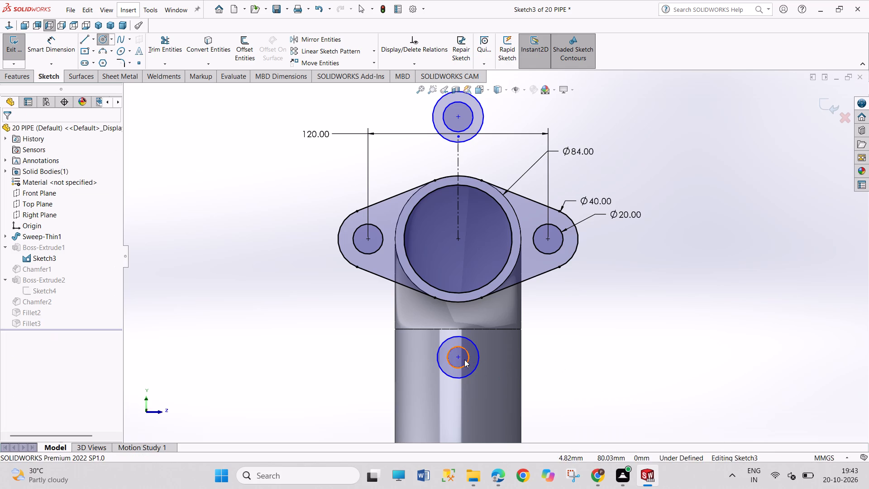
# Make the upper and lower inner circles equal in size, and likewise the upper and lower outer circles.
pyautogui.click(469, 363)
pyautogui.keyDown('ctrl'); pyautogui.click(468, 127); pyautogui.keyUp('ctrl')
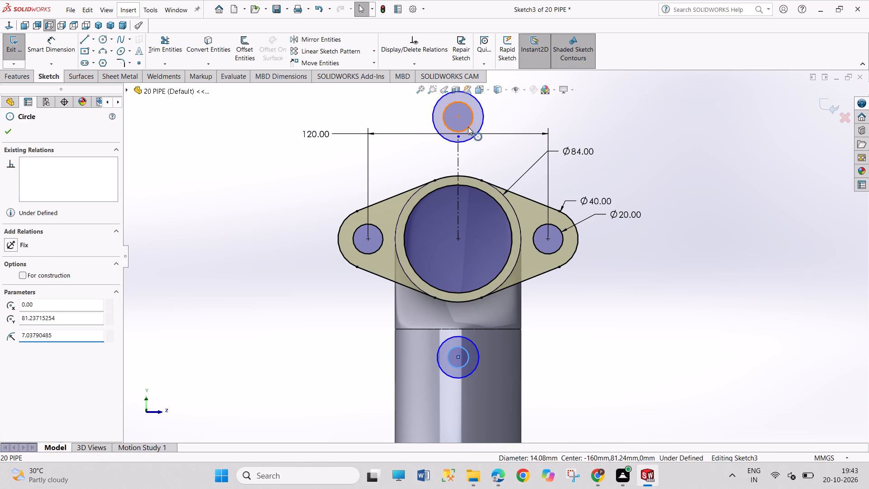
pyautogui.click(534, 86)
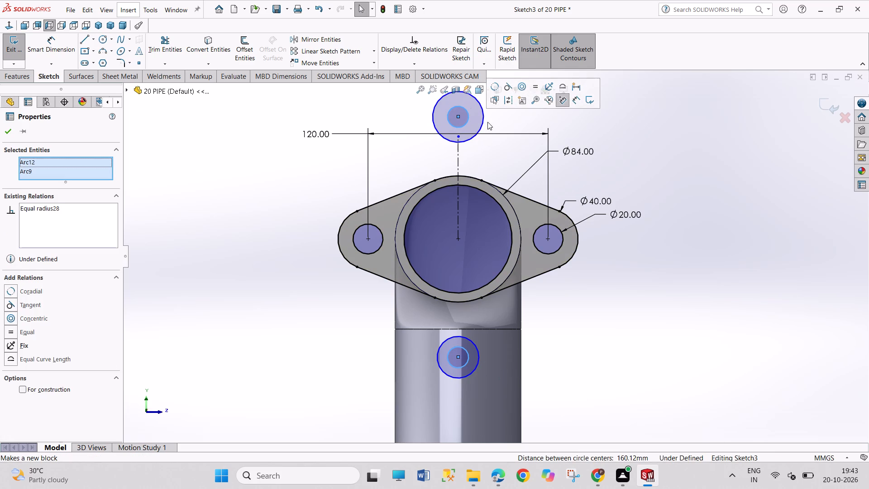
pyautogui.click(483, 121)
pyautogui.keyDown('ctrl'); pyautogui.click(479, 355); pyautogui.keyUp('ctrl')
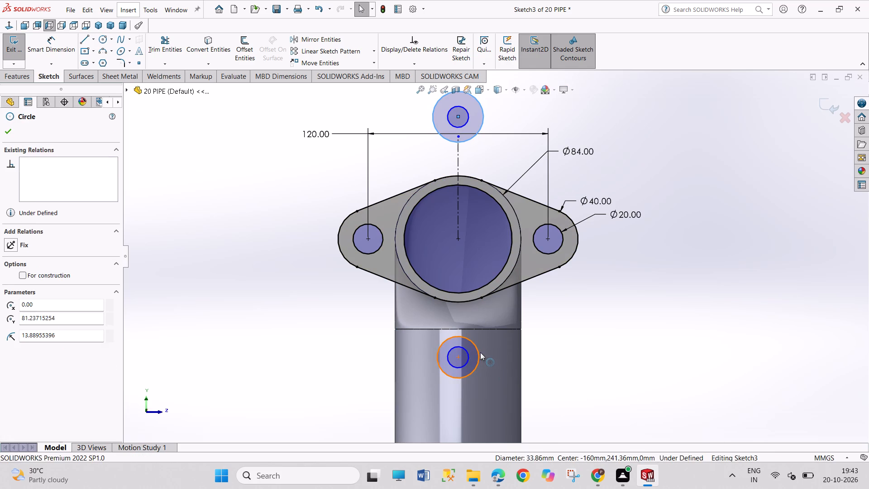
pyautogui.click(549, 315)
pyautogui.moveTo(611, 369); pyautogui.dragTo(612, 370)
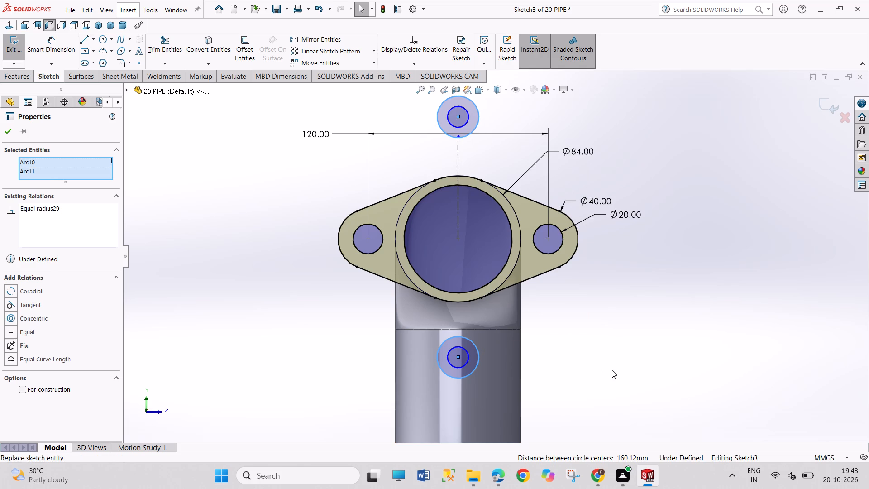
pyautogui.moveTo(612, 370); pyautogui.dragTo(625, 393)
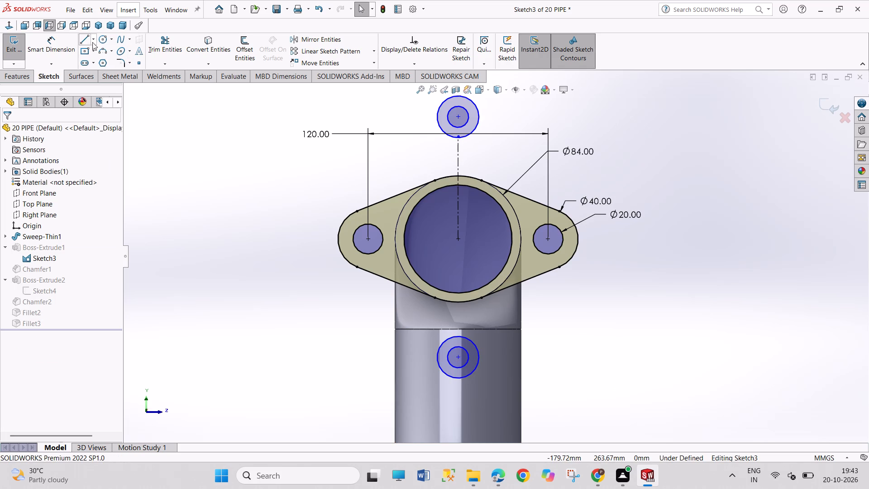
# Sketch a short horizontal centerline through the centre of the flange bore.
pyautogui.click(94, 40)
pyautogui.click(102, 68)
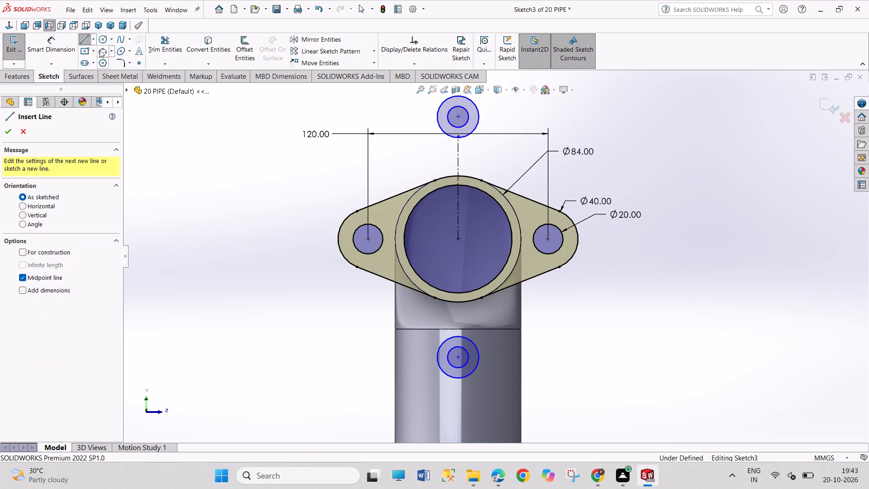
pyautogui.click(95, 37)
pyautogui.click(96, 64)
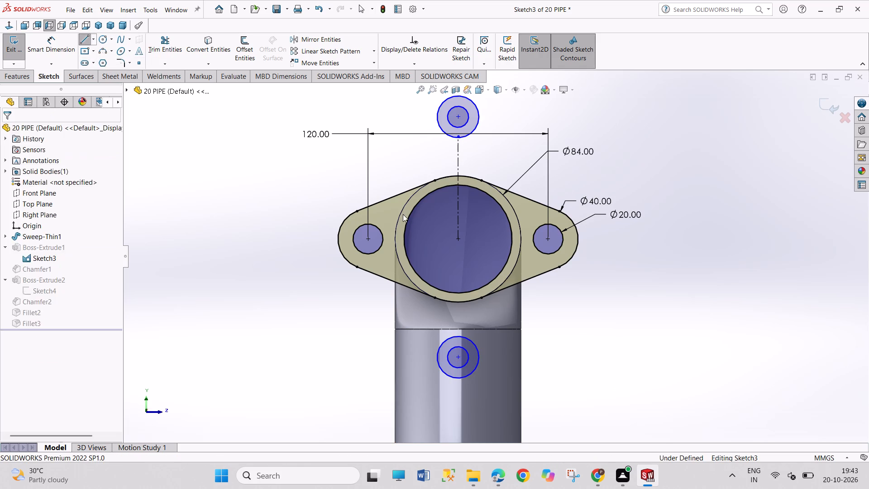
pyautogui.click(427, 238)
pyautogui.click(487, 241)
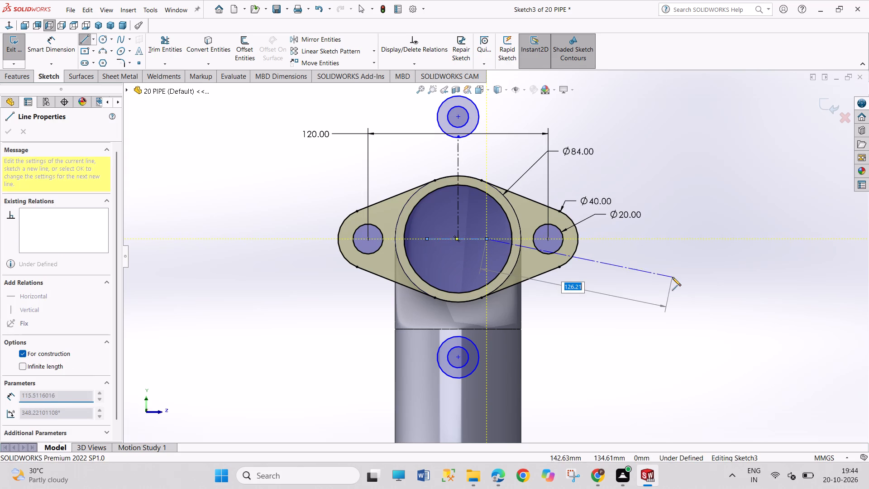
pyautogui.rightClick(672, 277)
pyautogui.click(680, 283)
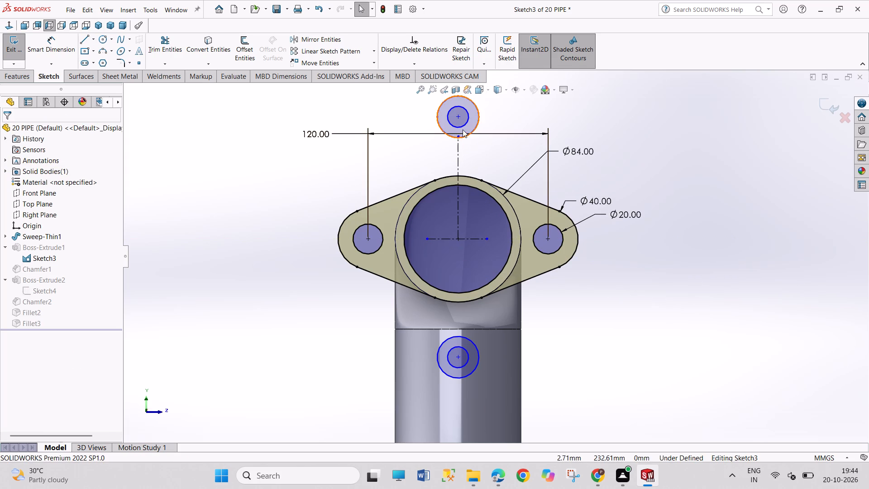
# Make the centres of the upper and lower circle pairs symmetric about the horizontal centerline.
pyautogui.click(459, 116)
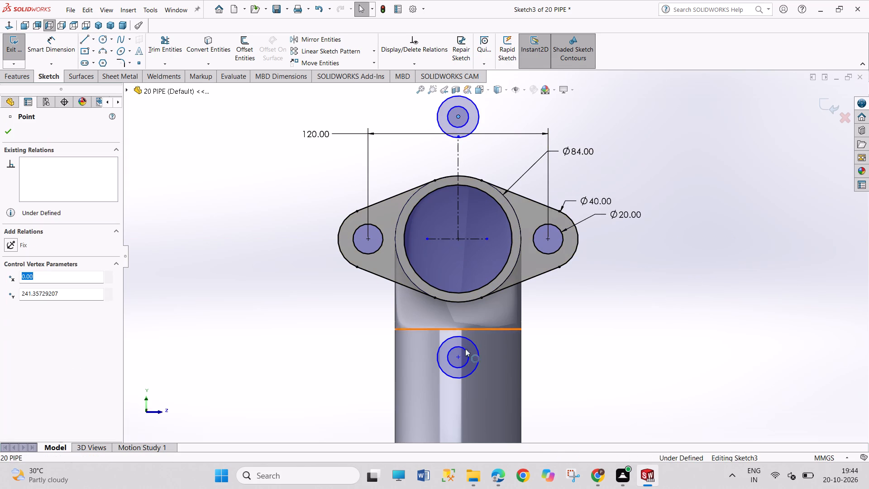
pyautogui.keyDown('ctrl'); pyautogui.click(457, 356); pyautogui.keyUp('ctrl')
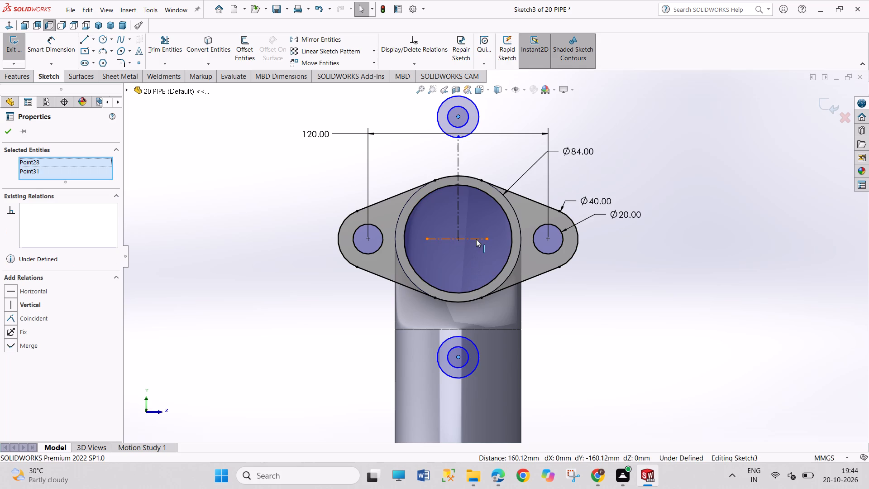
pyautogui.keyDown('ctrl'); pyautogui.click(476, 239); pyautogui.keyUp('ctrl')
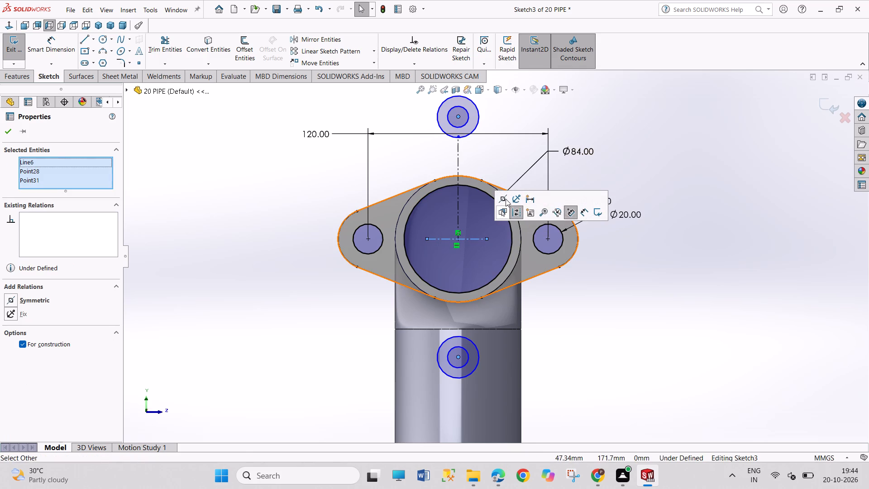
pyautogui.click(506, 198)
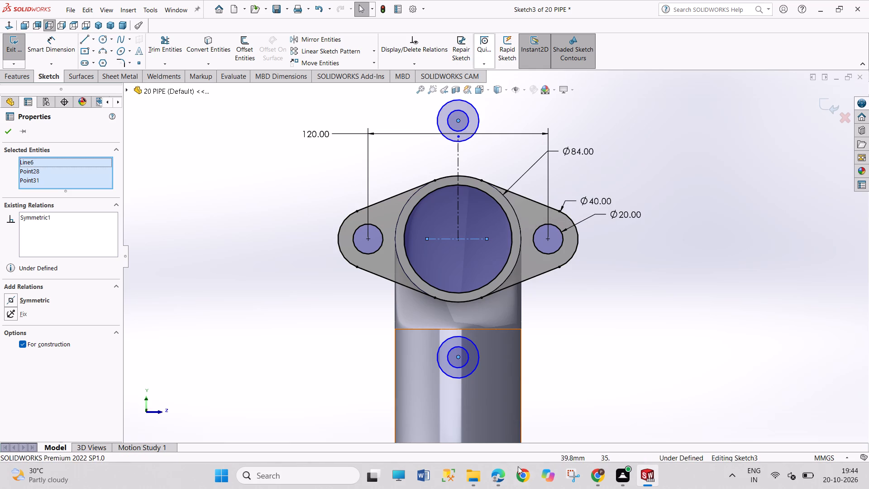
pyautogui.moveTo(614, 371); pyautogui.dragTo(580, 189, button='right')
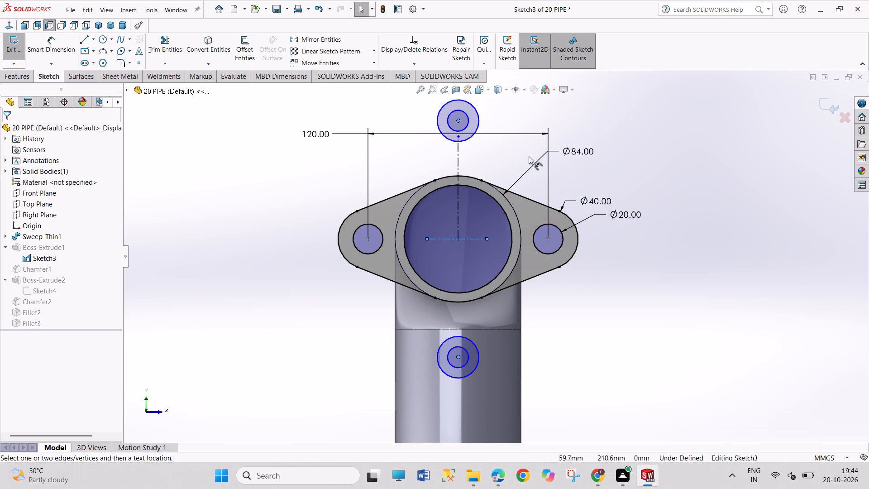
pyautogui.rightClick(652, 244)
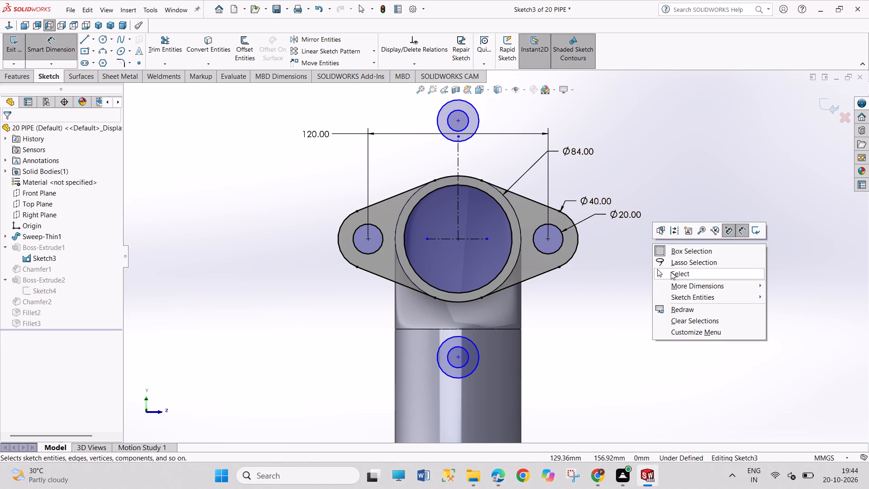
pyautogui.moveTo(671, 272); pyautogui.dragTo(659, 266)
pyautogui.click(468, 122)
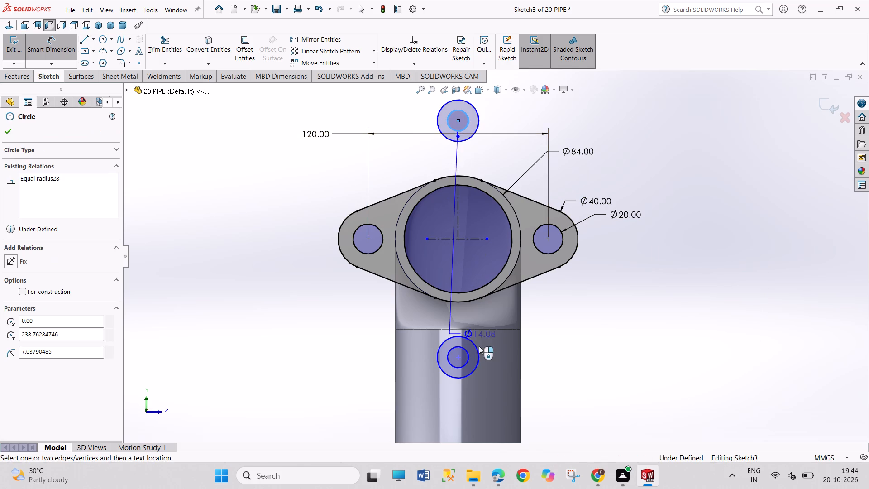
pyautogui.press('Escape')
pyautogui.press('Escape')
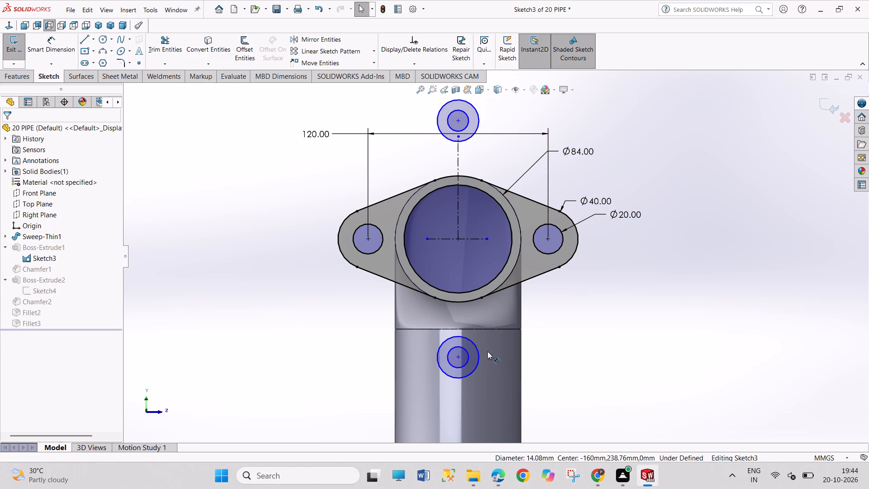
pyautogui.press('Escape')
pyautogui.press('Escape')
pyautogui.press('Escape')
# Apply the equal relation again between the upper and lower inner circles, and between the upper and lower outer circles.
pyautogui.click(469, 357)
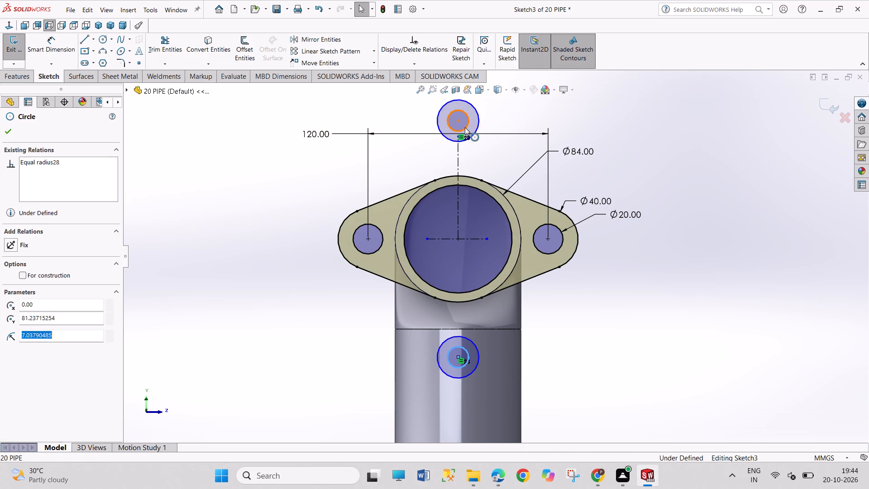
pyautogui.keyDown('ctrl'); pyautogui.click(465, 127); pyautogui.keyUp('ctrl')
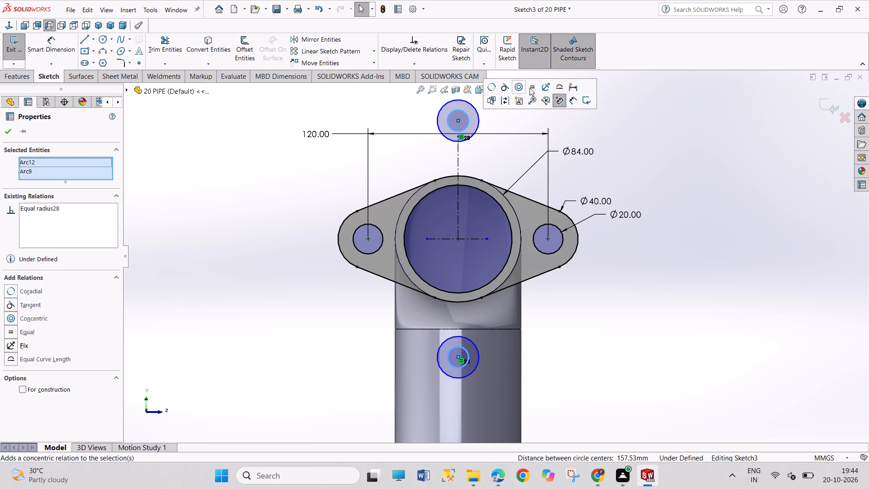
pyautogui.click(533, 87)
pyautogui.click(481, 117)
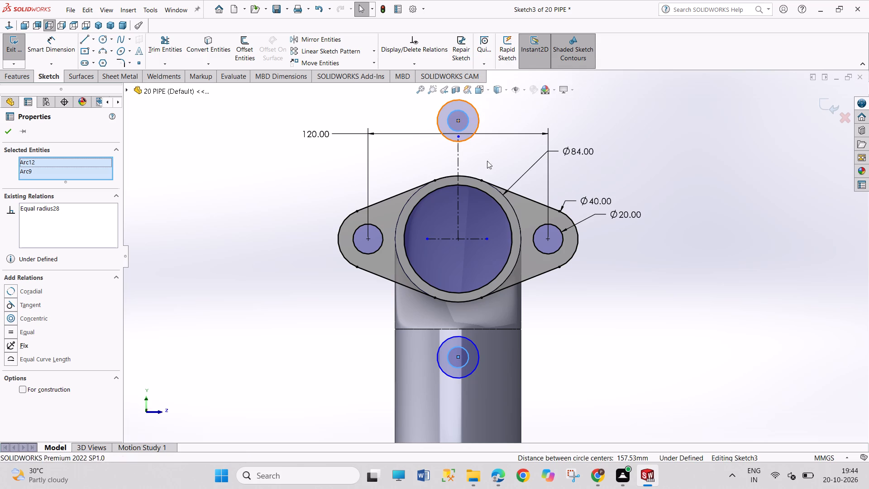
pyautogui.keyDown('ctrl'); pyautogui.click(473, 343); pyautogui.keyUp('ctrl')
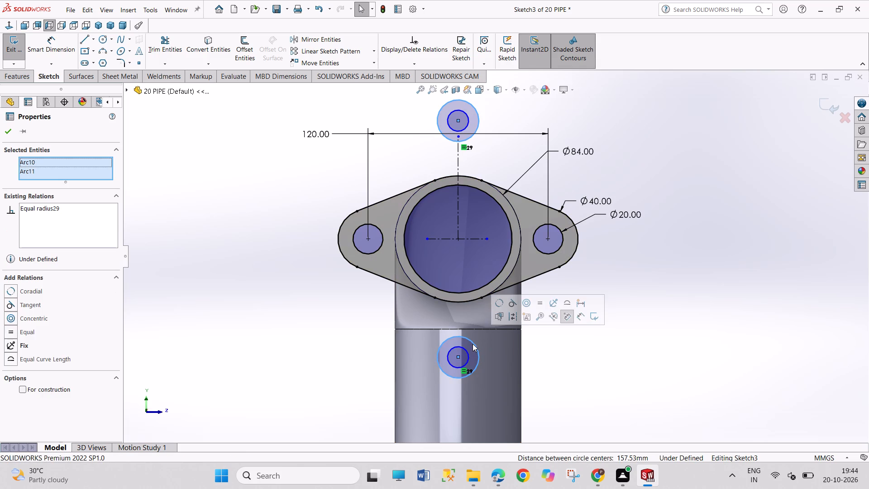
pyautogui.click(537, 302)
# Dimension the upper circle pair with a 20 mm inner diameter and a 40 mm outer diameter.
pyautogui.moveTo(585, 390); pyautogui.dragTo(571, 304, button='right')
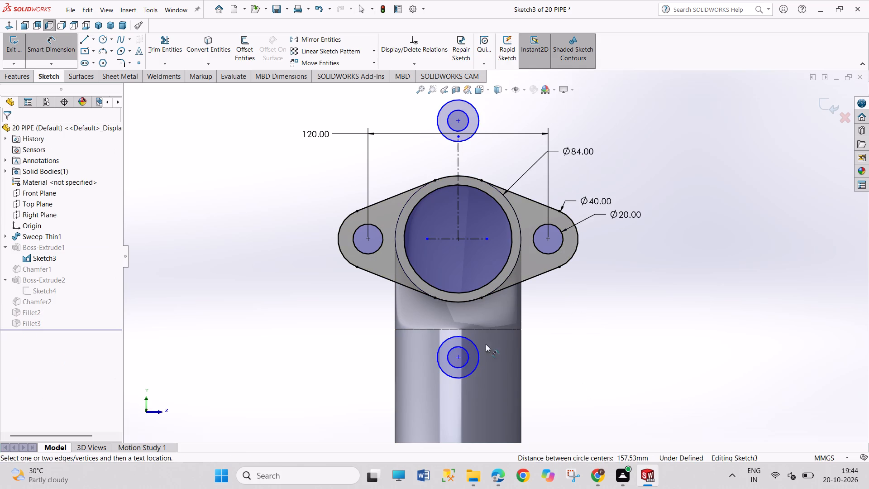
pyautogui.click(468, 116)
pyautogui.click(506, 110)
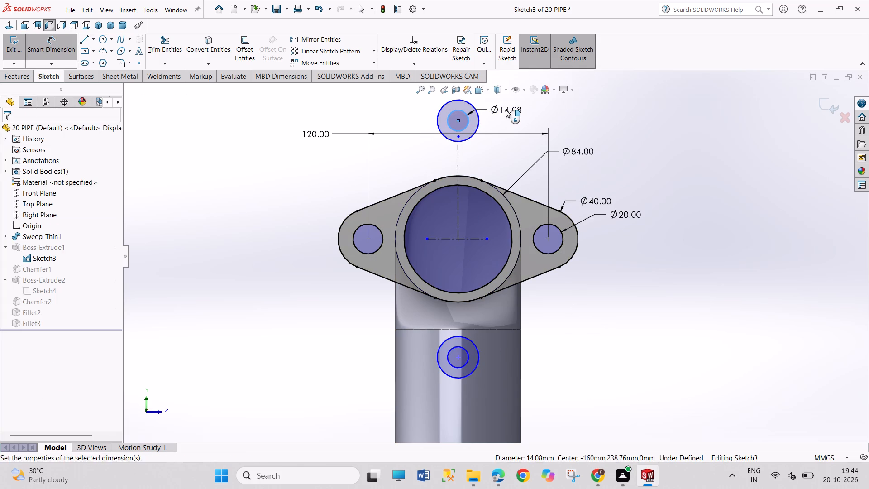
pyautogui.write('20')
pyautogui.press('Return')
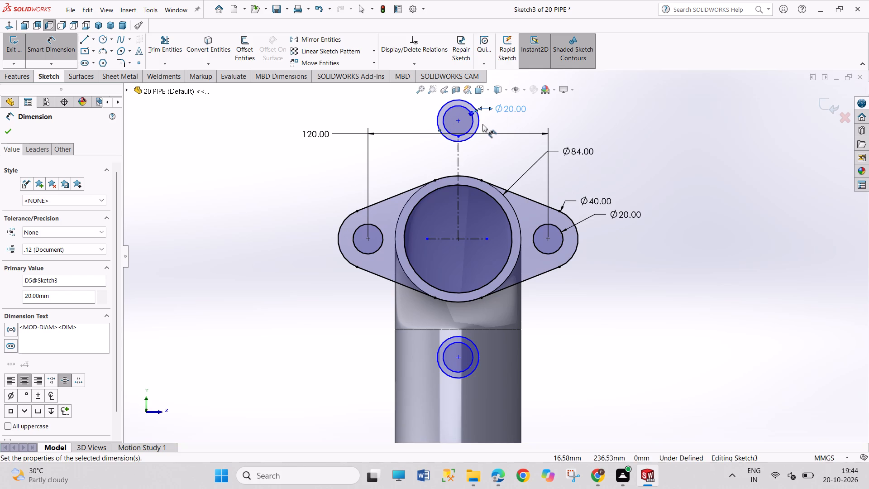
pyautogui.click(481, 123)
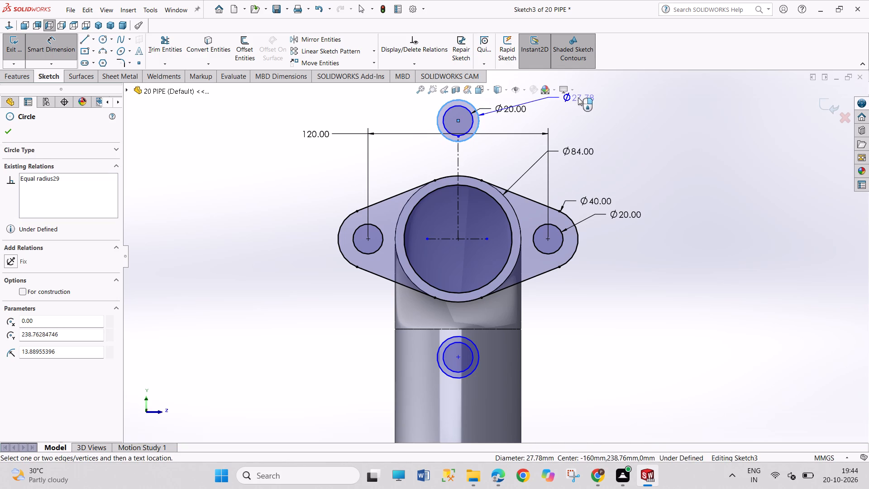
pyautogui.click(578, 97)
pyautogui.press('4')
pyautogui.press('0')
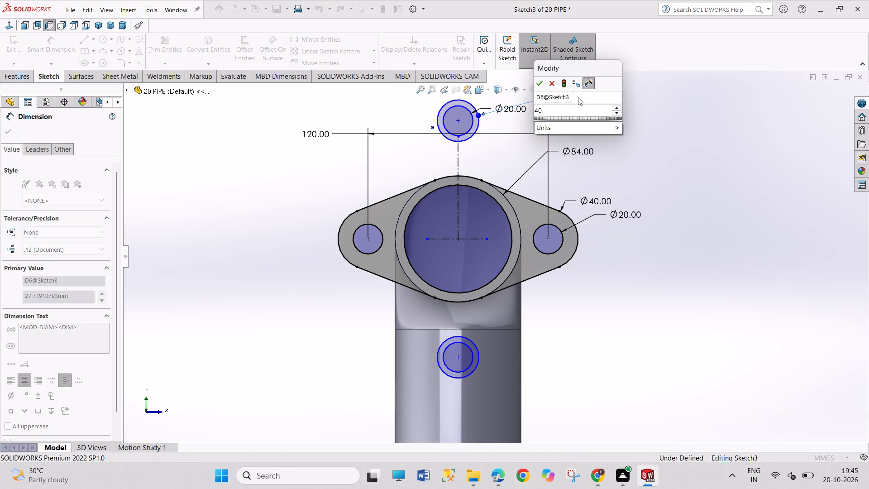
pyautogui.press('Return')
pyautogui.rightClick(683, 212)
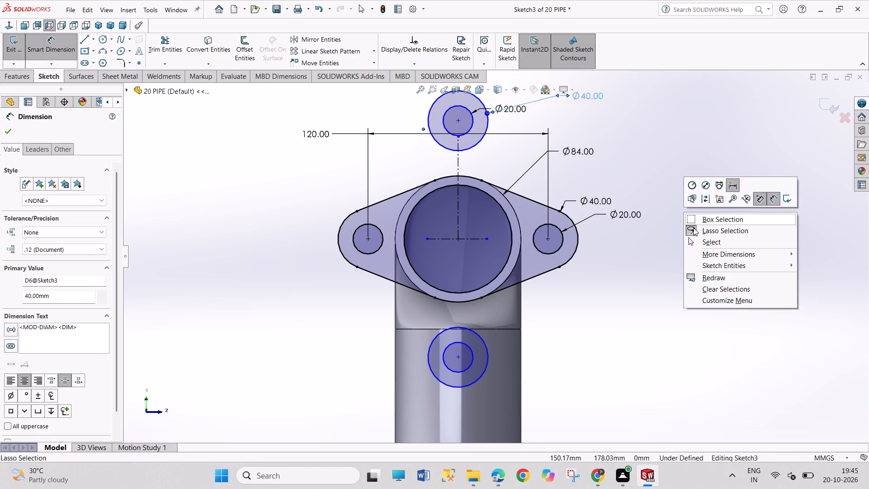
pyautogui.click(696, 237)
# Delete the end arc and both tangent lines of the flange outline around the right-hand bolt hole.
pyautogui.rightClick(571, 258)
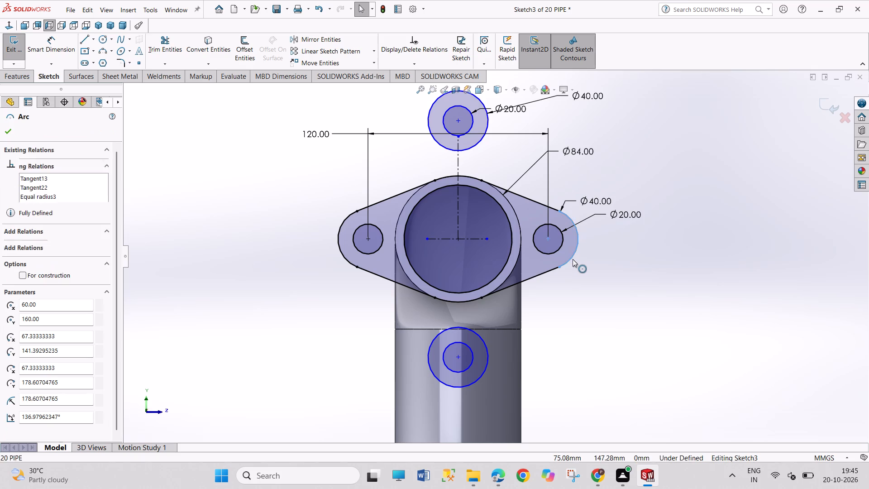
pyautogui.click(583, 424)
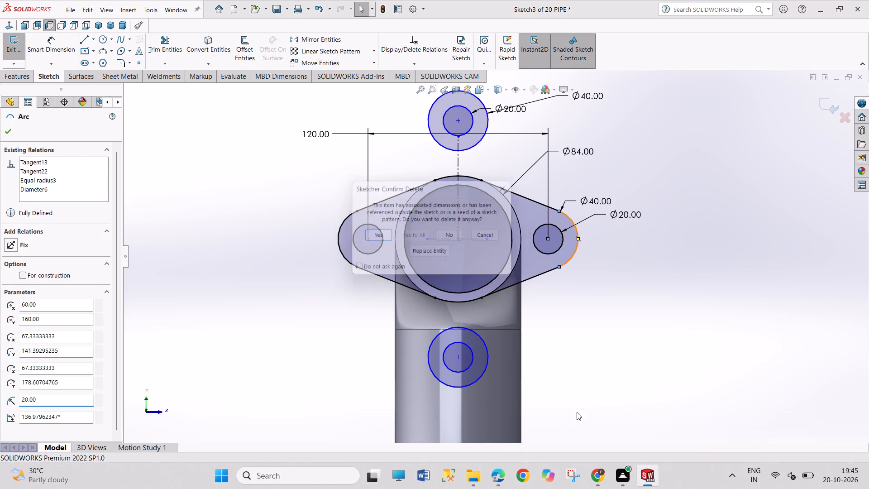
pyautogui.press('Return')
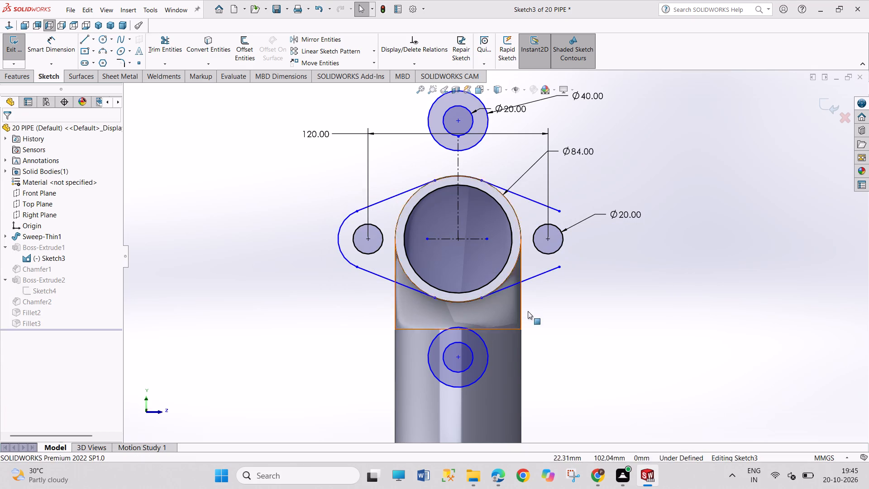
pyautogui.click(532, 278)
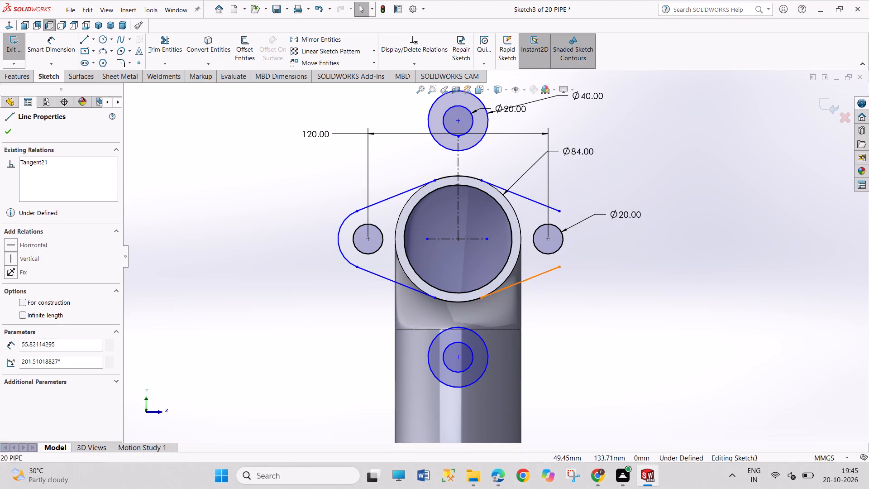
pyautogui.rightClick(532, 278)
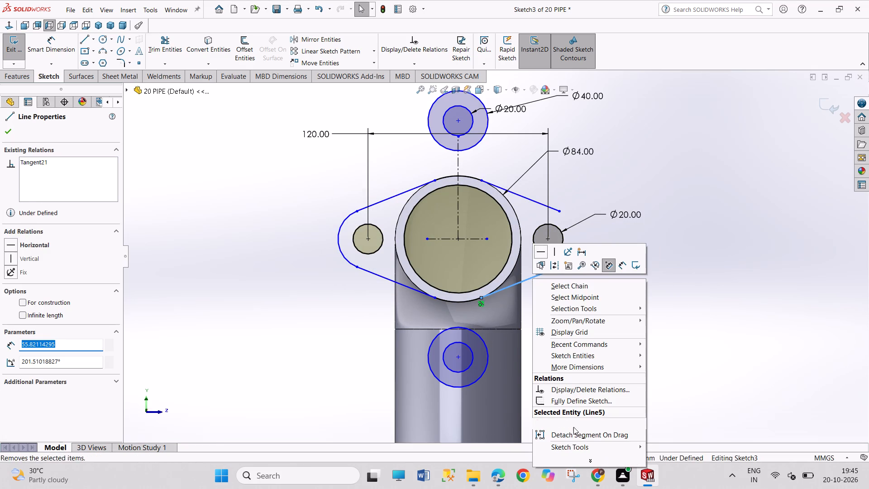
pyautogui.click(574, 425)
pyautogui.rightClick(531, 199)
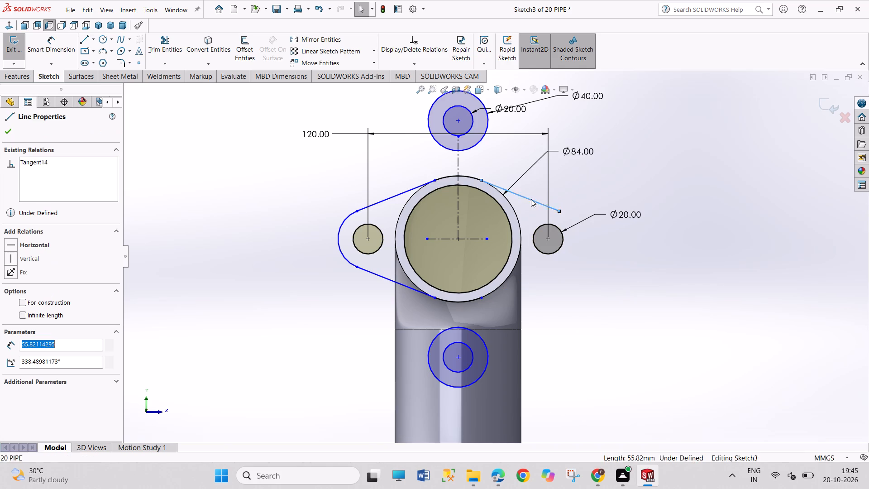
pyautogui.click(546, 342)
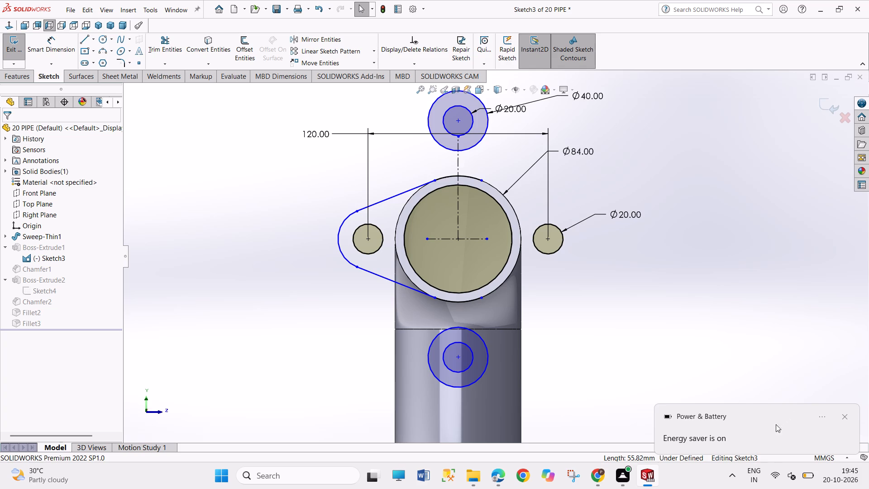
pyautogui.click(845, 415)
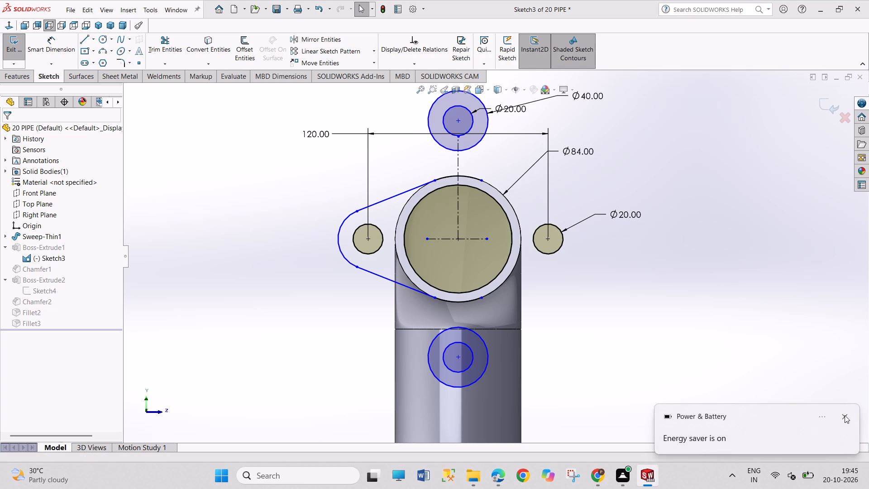
# Delete the end arc and both tangent lines of the flange outline around the left-hand bolt hole.
pyautogui.rightClick(379, 274)
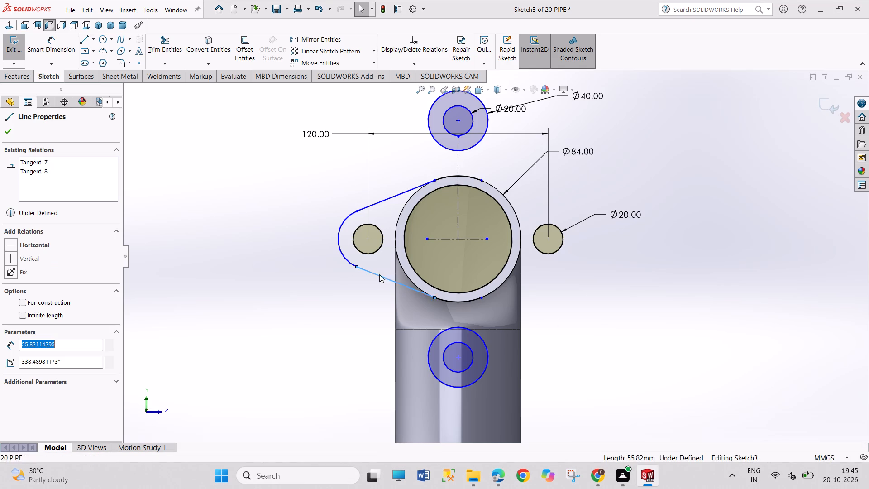
pyautogui.click(420, 419)
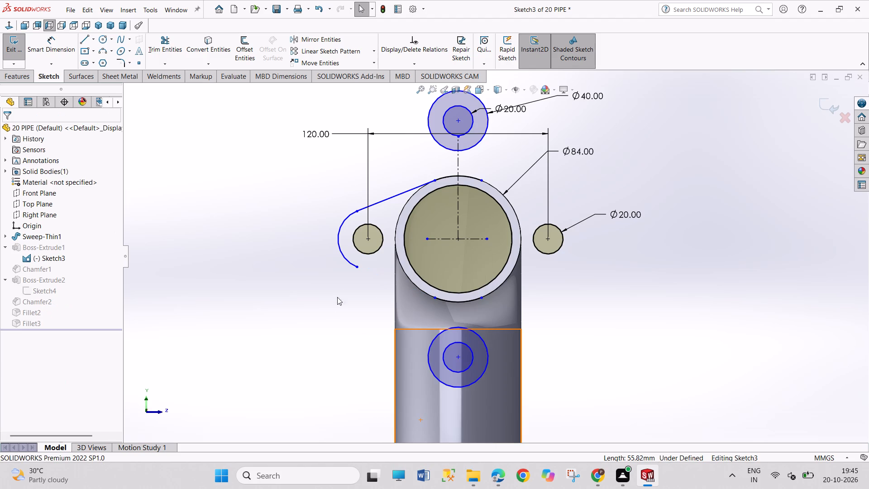
pyautogui.rightClick(349, 263)
pyautogui.click(389, 426)
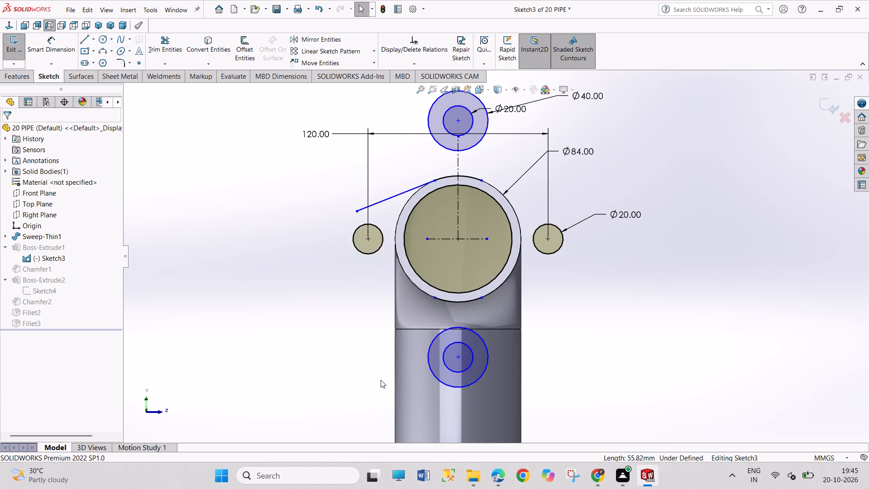
pyautogui.rightClick(392, 196)
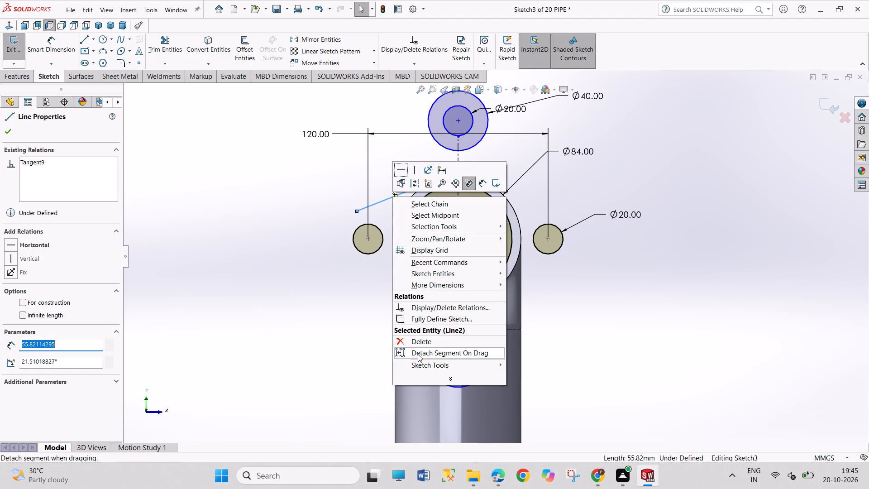
pyautogui.click(420, 341)
# Delete the remaining top and bottom arcs of the old flange outline around the pipe.
pyautogui.rightClick(463, 177)
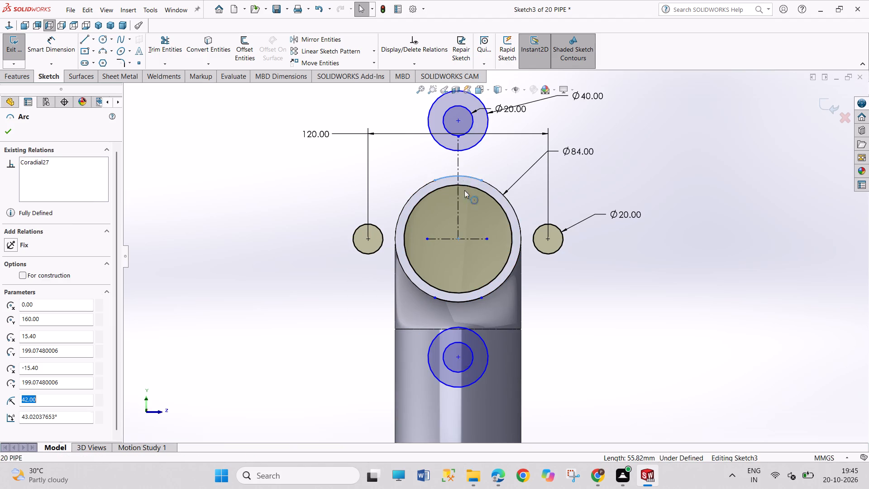
pyautogui.click(477, 327)
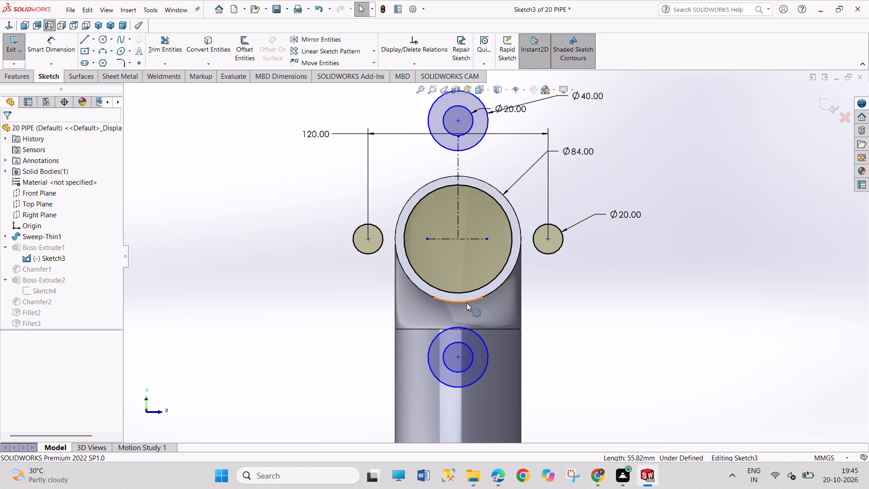
pyautogui.rightClick(467, 303)
pyautogui.click(493, 444)
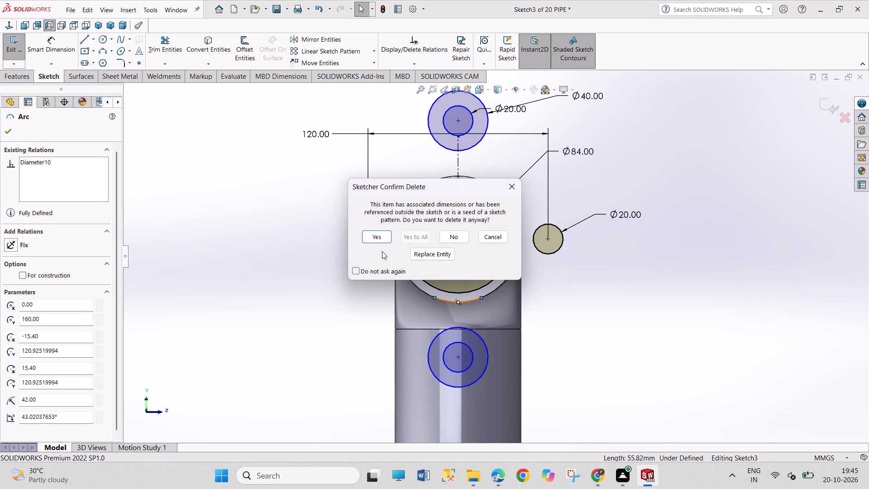
pyautogui.click(380, 239)
# Delete the two old bolt-hole circles on either side of the pipe bore.
pyautogui.rightClick(375, 250)
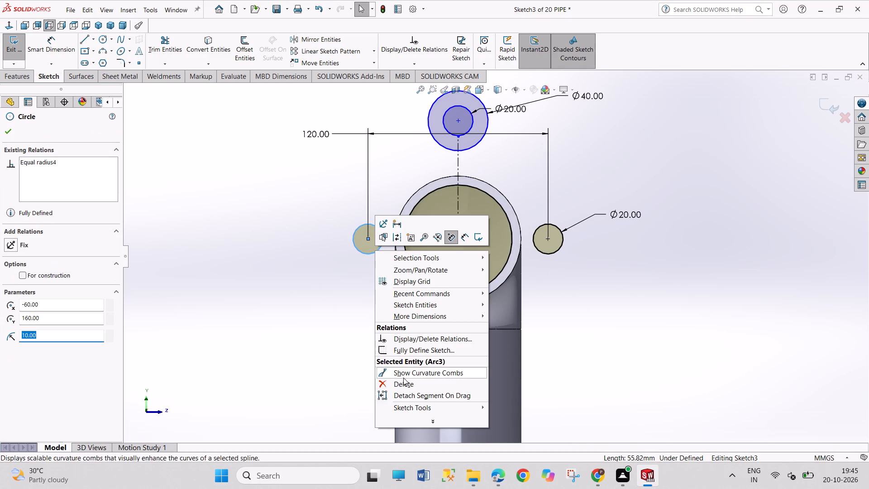
pyautogui.click(403, 383)
pyautogui.click(373, 239)
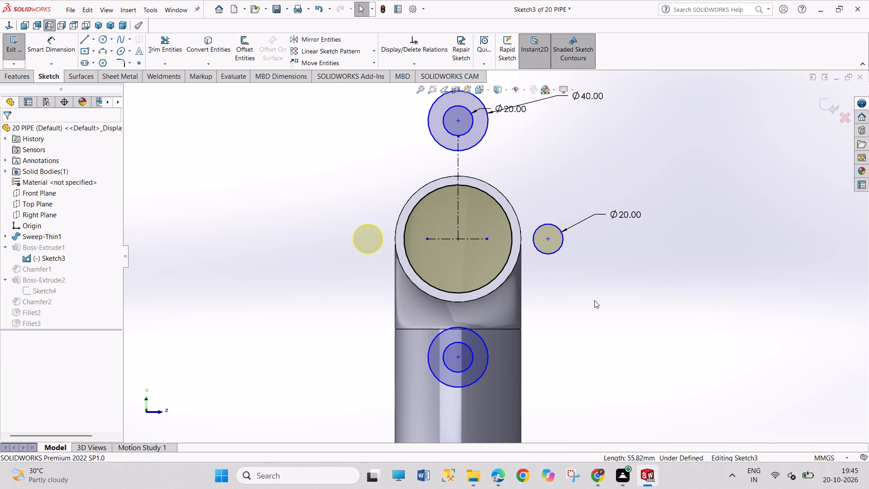
pyautogui.rightClick(553, 253)
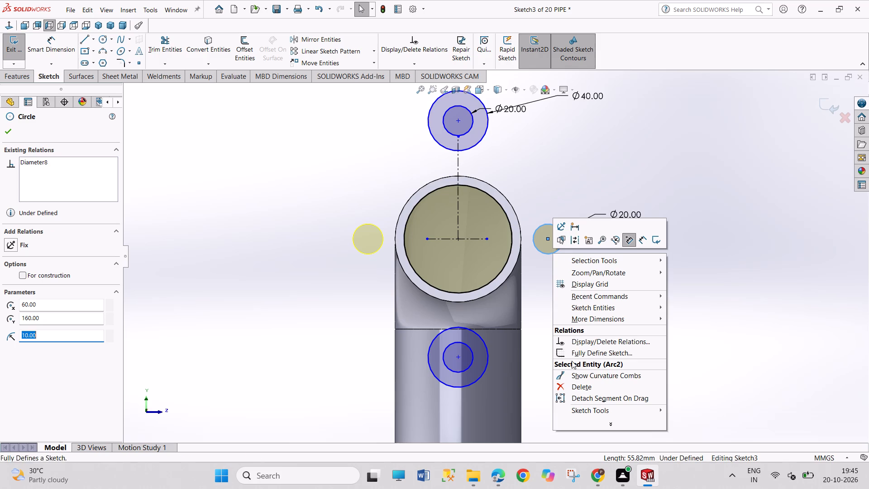
pyautogui.click(571, 388)
pyautogui.click(376, 239)
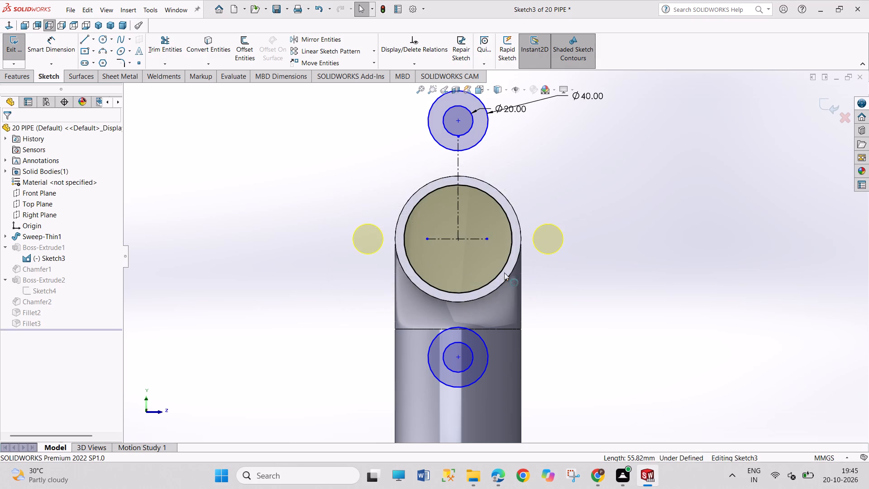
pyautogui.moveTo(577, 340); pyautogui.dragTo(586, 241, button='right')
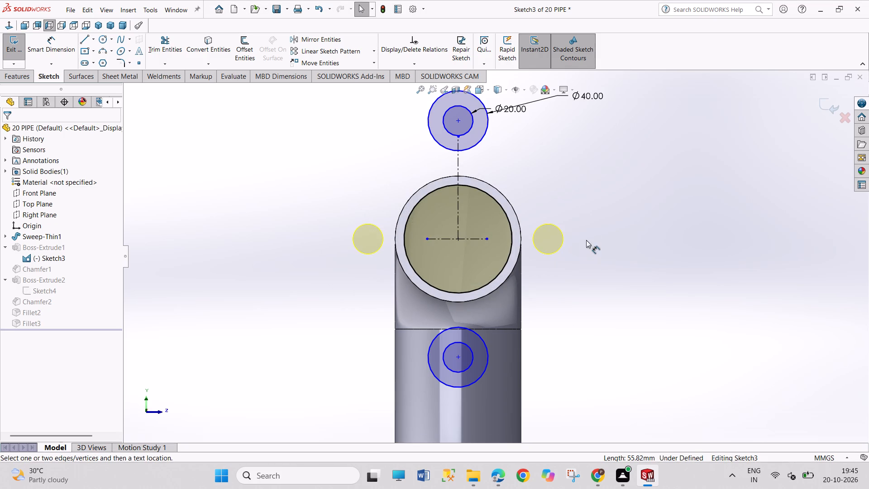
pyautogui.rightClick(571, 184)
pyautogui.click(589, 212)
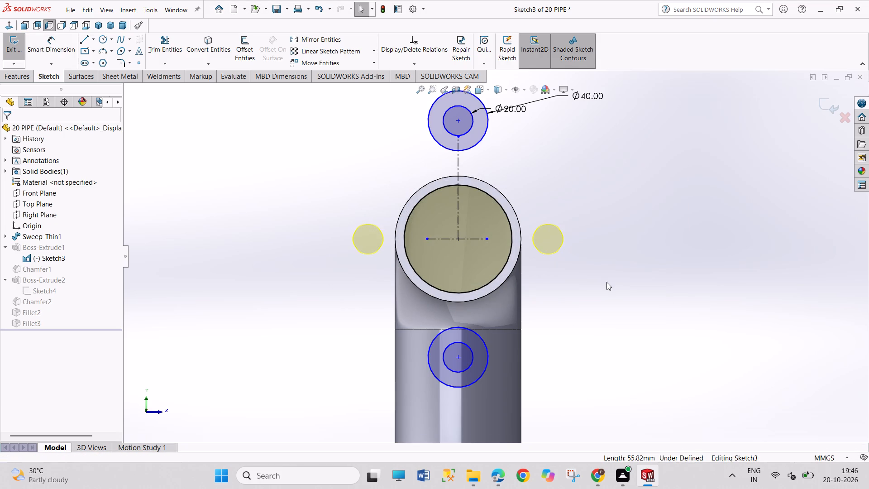
# Dimension the vertical distance between the centres of the upper and lower circle pairs at 120 mm.
pyautogui.moveTo(606, 282); pyautogui.dragTo(554, 135, button='right')
pyautogui.click(458, 120)
pyautogui.click(457, 359)
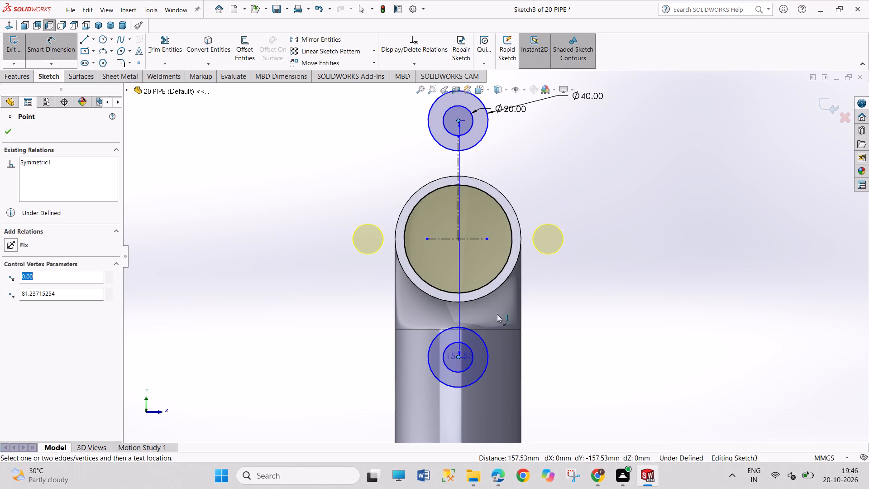
pyautogui.click(579, 243)
pyautogui.write('120')
pyautogui.press('Return')
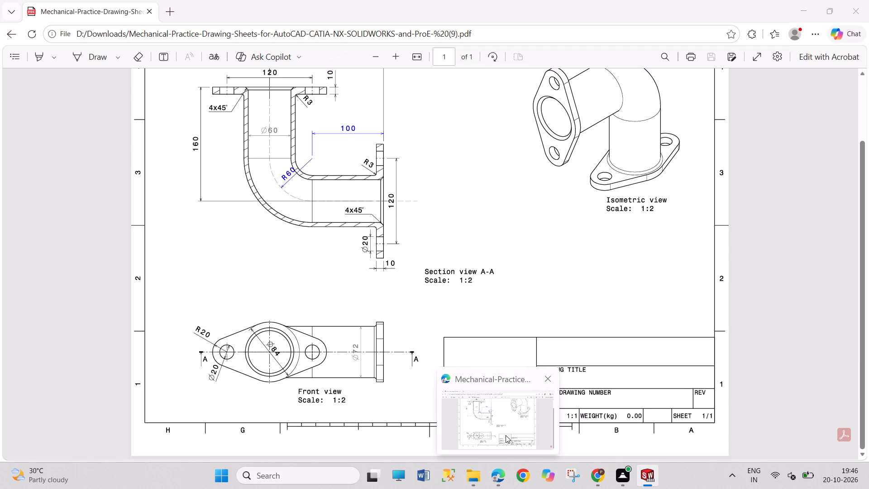
pyautogui.rightClick(611, 276)
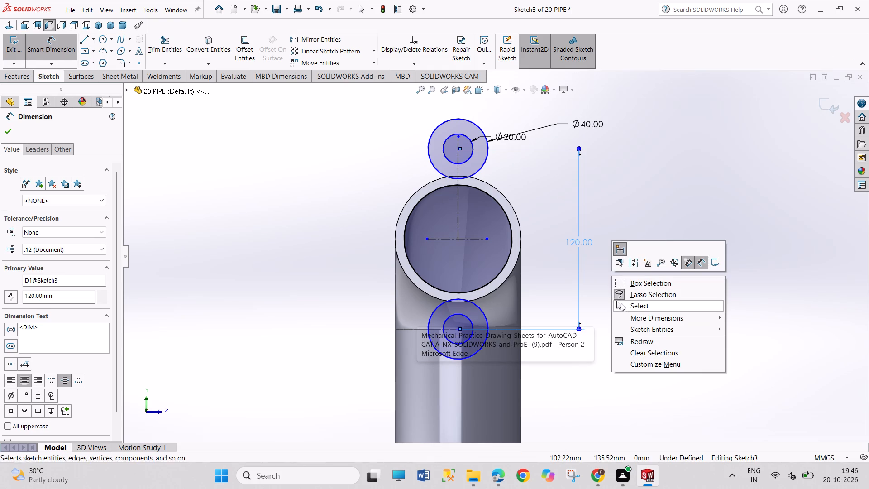
pyautogui.click(621, 306)
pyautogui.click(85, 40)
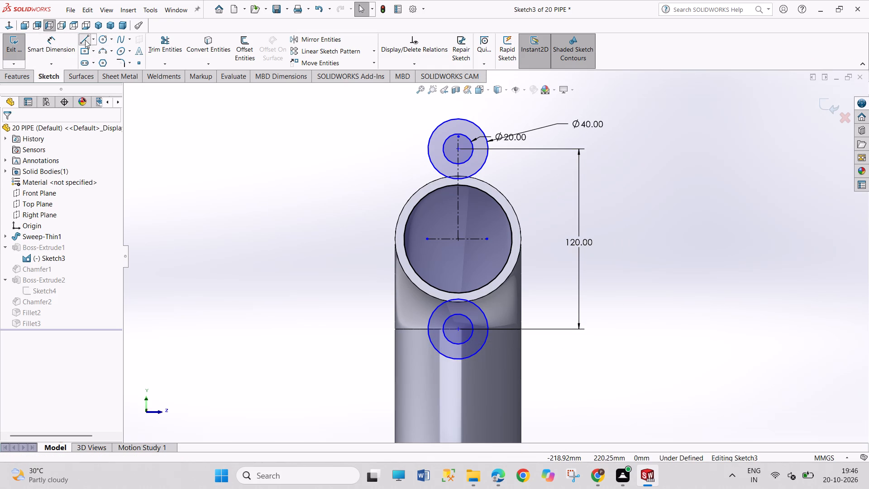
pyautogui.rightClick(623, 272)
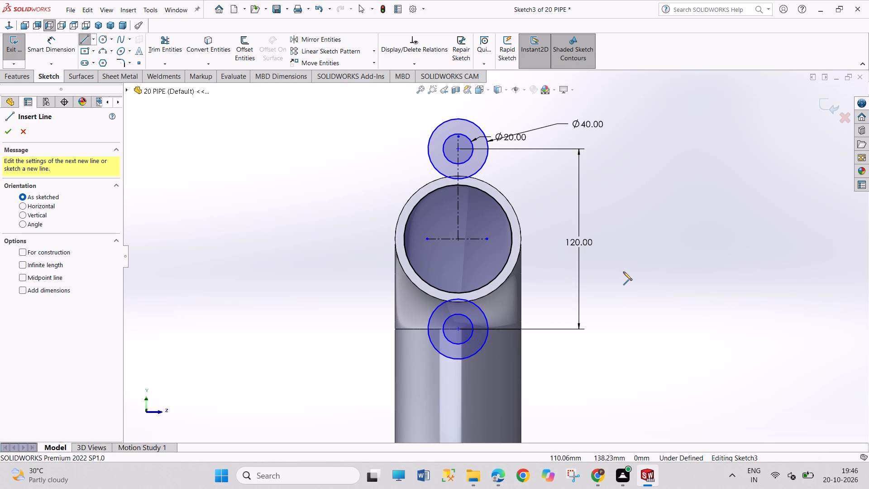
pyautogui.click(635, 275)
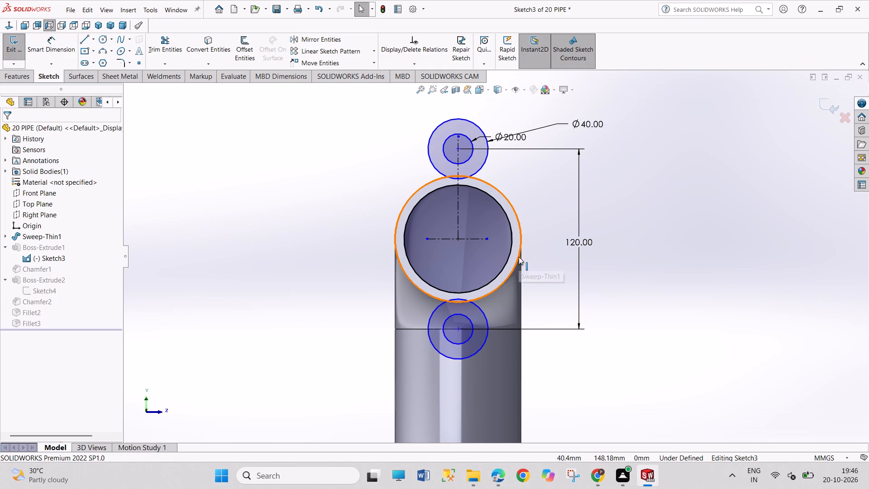
# Convert the pipe's outer circular edge into an entity of the flange sketch.
pyautogui.click(519, 257)
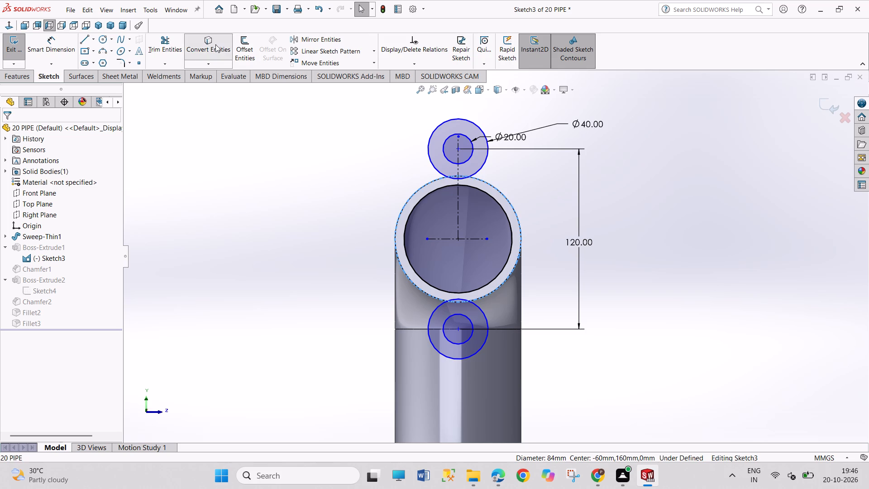
pyautogui.click(215, 44)
pyautogui.moveTo(249, 177); pyautogui.dragTo(277, 241)
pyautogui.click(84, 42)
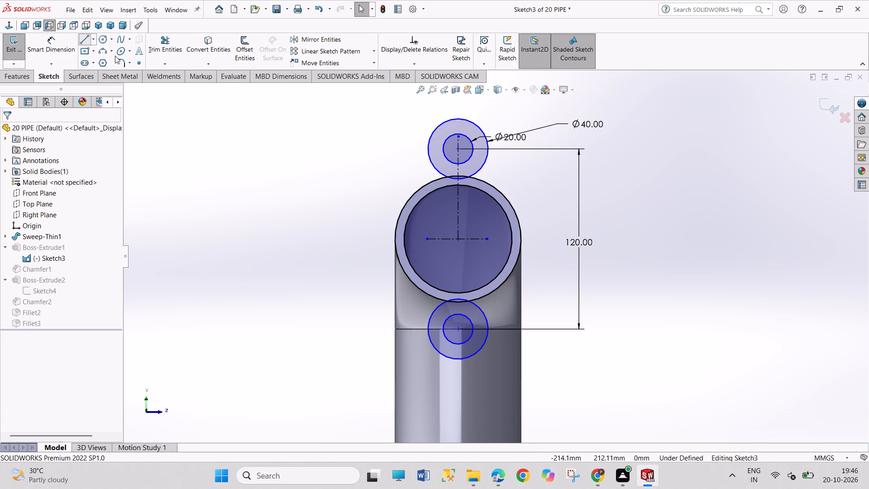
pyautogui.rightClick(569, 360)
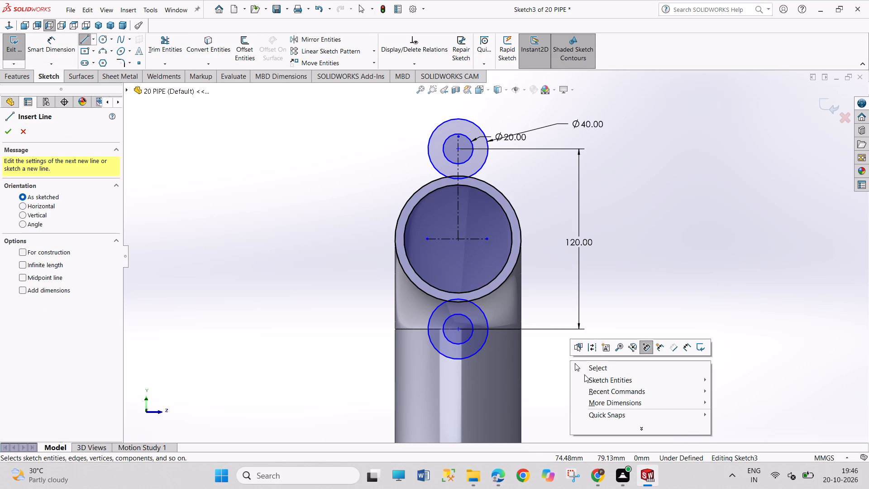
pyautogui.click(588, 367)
# Add a vertical relation between the lower circle centre, the upper circle centre and the pipe bore centre.
pyautogui.click(457, 329)
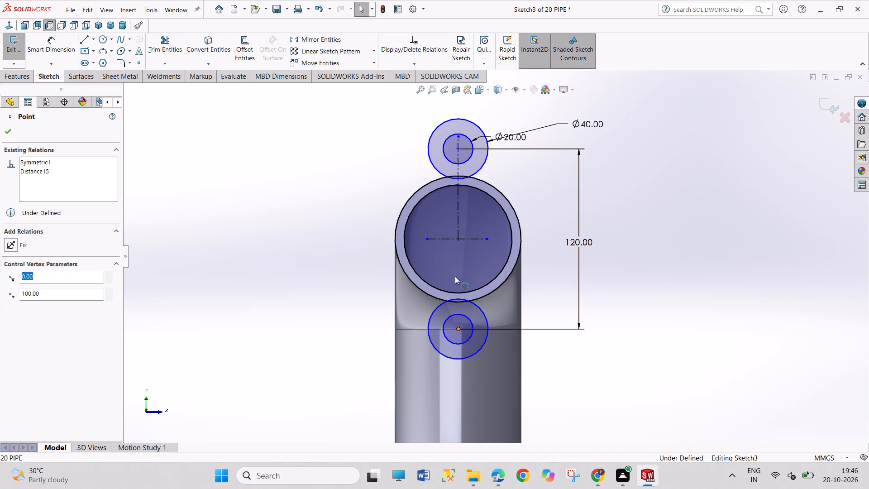
pyautogui.keyDown('ctrl'); pyautogui.click(458, 150); pyautogui.keyUp('ctrl')
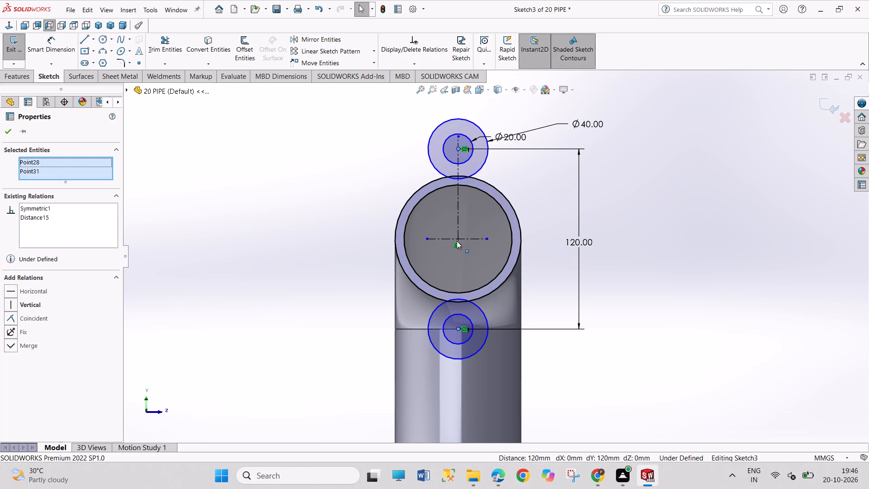
pyautogui.keyDown('ctrl'); pyautogui.click(456, 239); pyautogui.keyUp('ctrl')
pyautogui.click(496, 201)
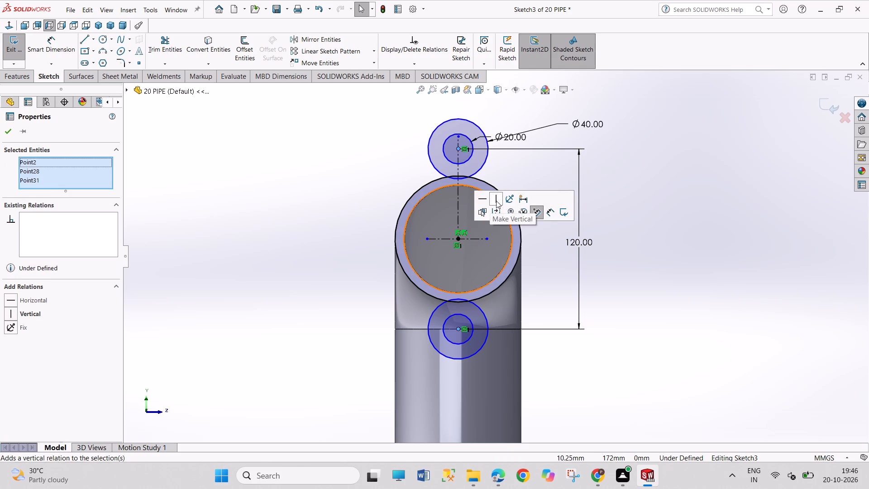
pyautogui.moveTo(629, 232); pyautogui.dragTo(646, 256)
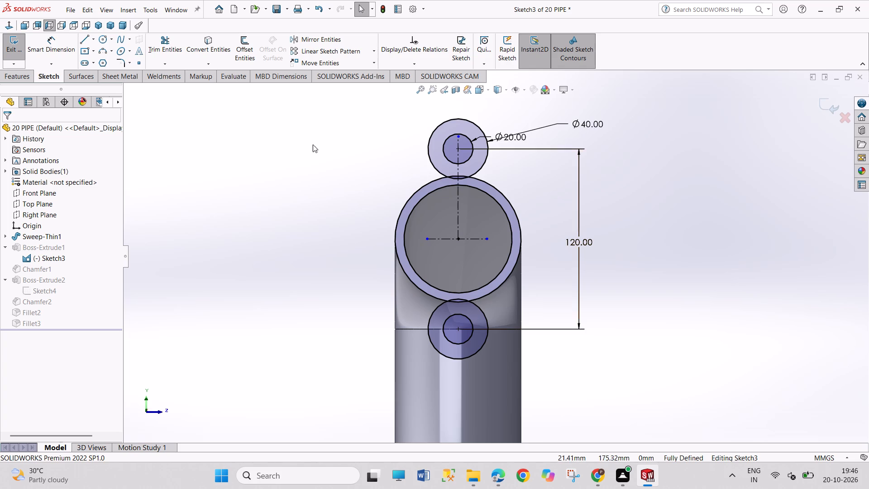
# Draw tangent lines on both sides joining the upper 40 mm circle to the pipe's outer circle.
pyautogui.click(81, 38)
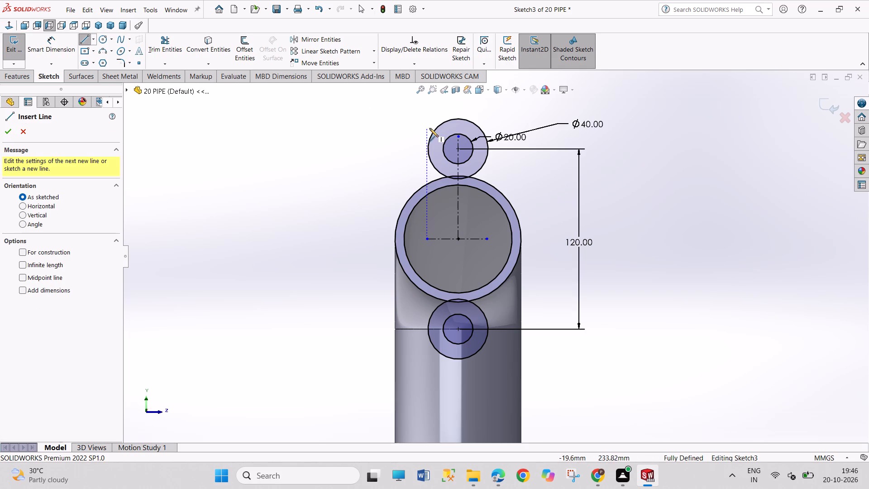
pyautogui.click(434, 129)
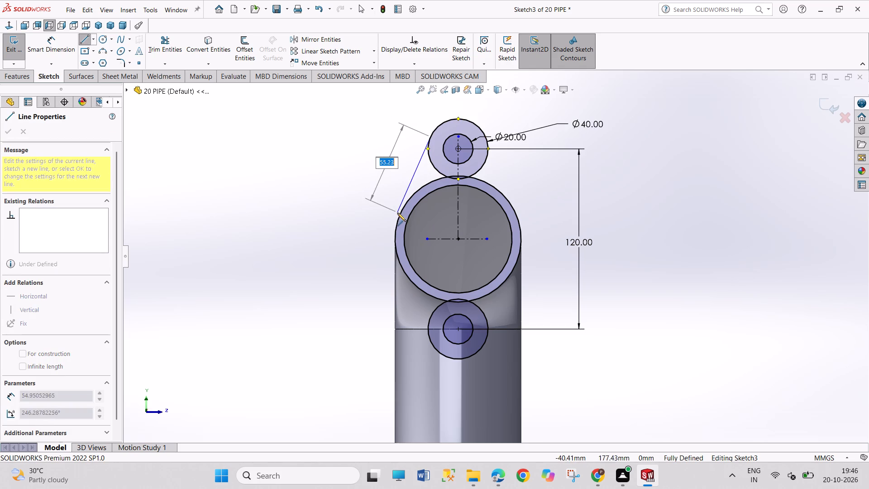
pyautogui.click(398, 218)
pyautogui.rightClick(367, 202)
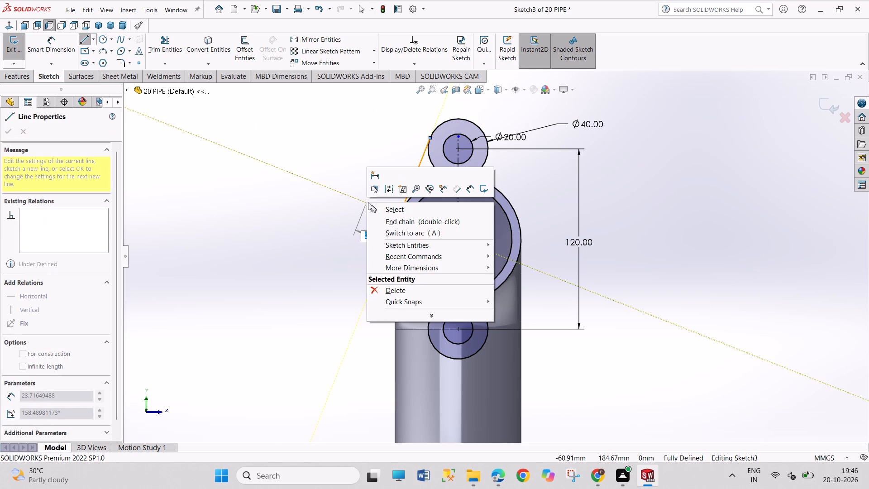
pyautogui.click(380, 210)
pyautogui.moveTo(350, 184); pyautogui.dragTo(270, 210, button='right')
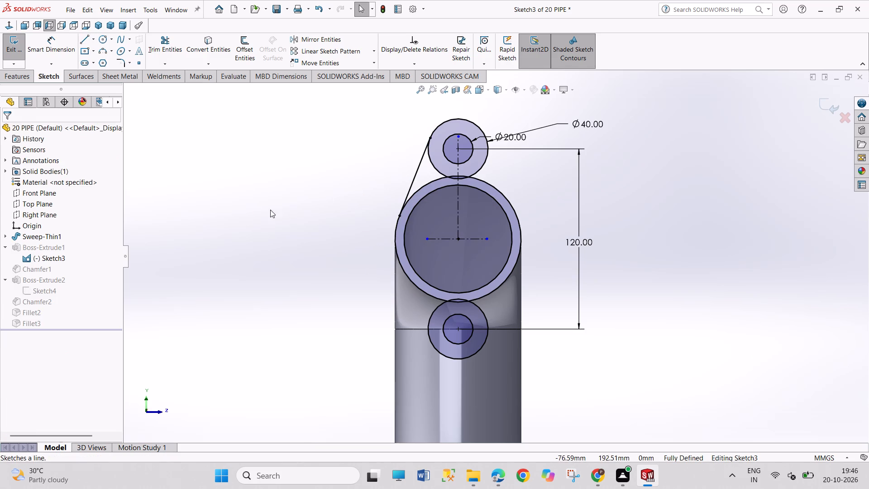
pyautogui.moveTo(270, 210); pyautogui.dragTo(257, 209, button='right')
pyautogui.click(488, 153)
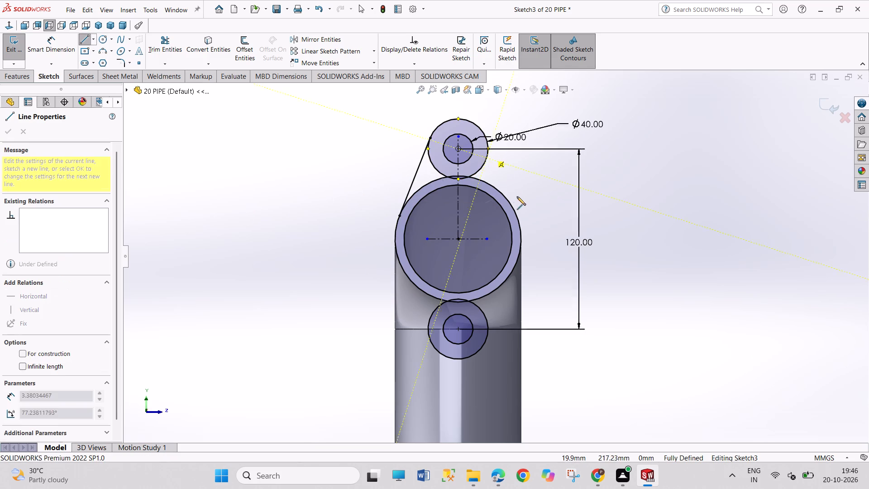
pyautogui.click(516, 216)
pyautogui.rightClick(535, 203)
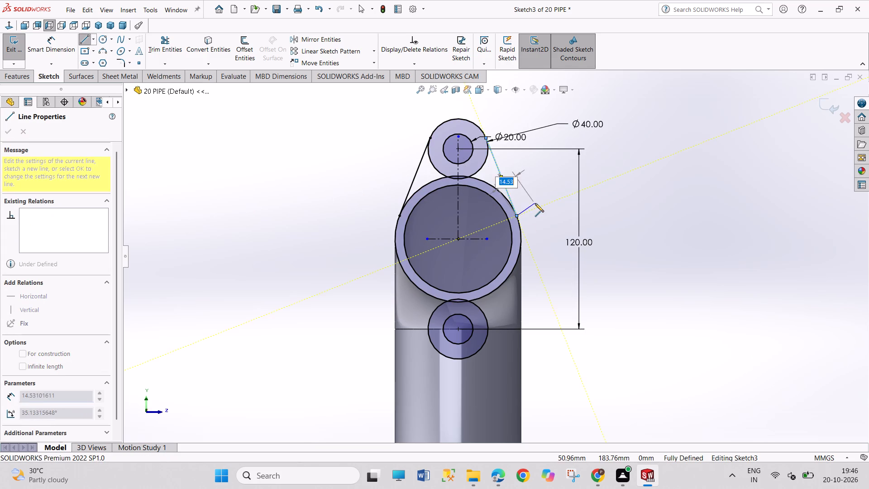
pyautogui.click(545, 209)
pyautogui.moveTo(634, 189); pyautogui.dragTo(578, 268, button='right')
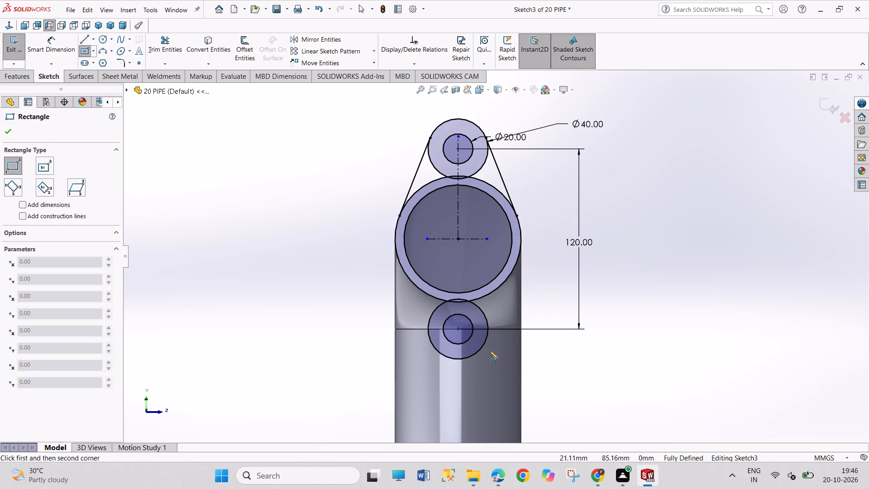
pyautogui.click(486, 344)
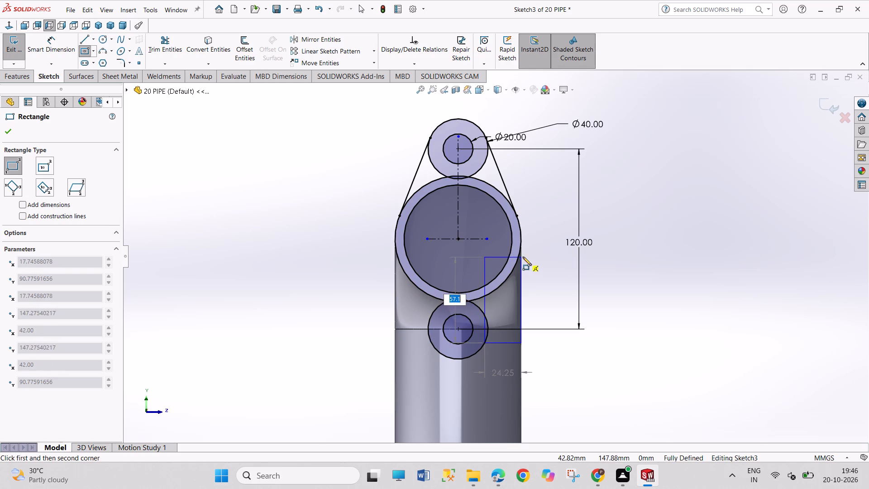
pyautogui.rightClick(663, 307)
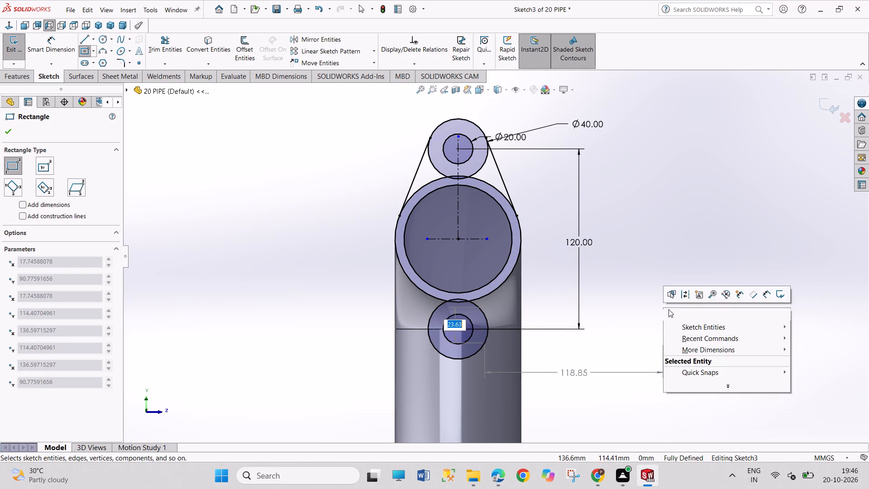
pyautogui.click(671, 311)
# Draw tangent lines on both sides joining the lower 40 mm circle to the pipe's outer circle.
pyautogui.moveTo(680, 308); pyautogui.dragTo(567, 316, button='right')
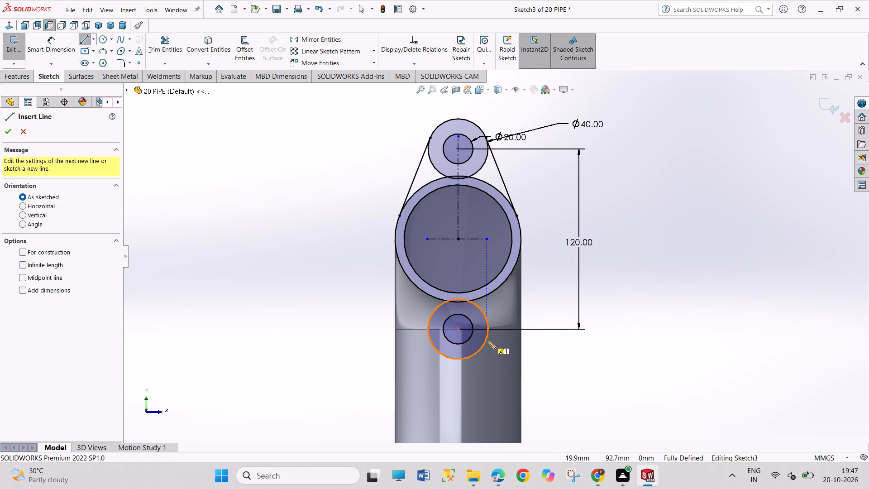
pyautogui.click(485, 341)
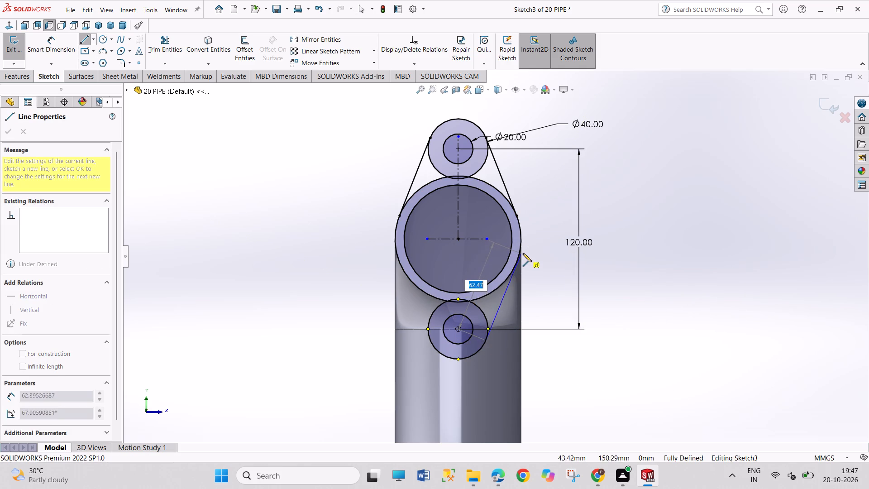
pyautogui.click(518, 264)
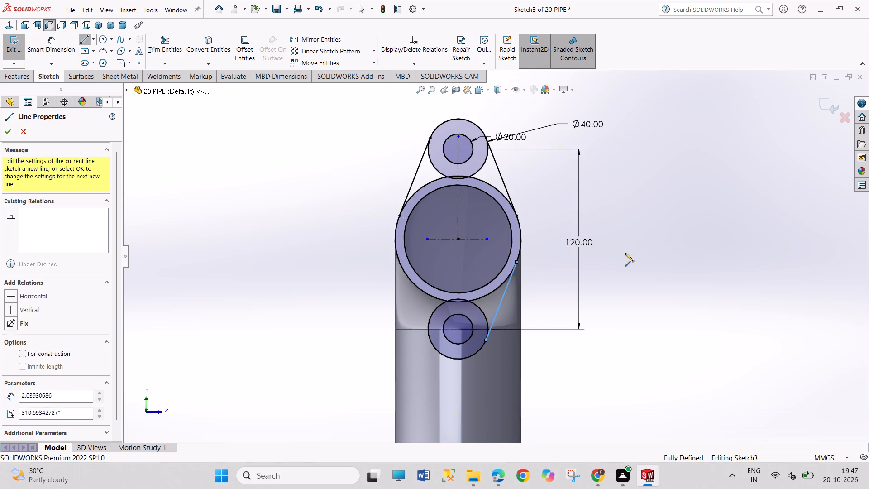
pyautogui.rightClick(647, 252)
pyautogui.click(659, 259)
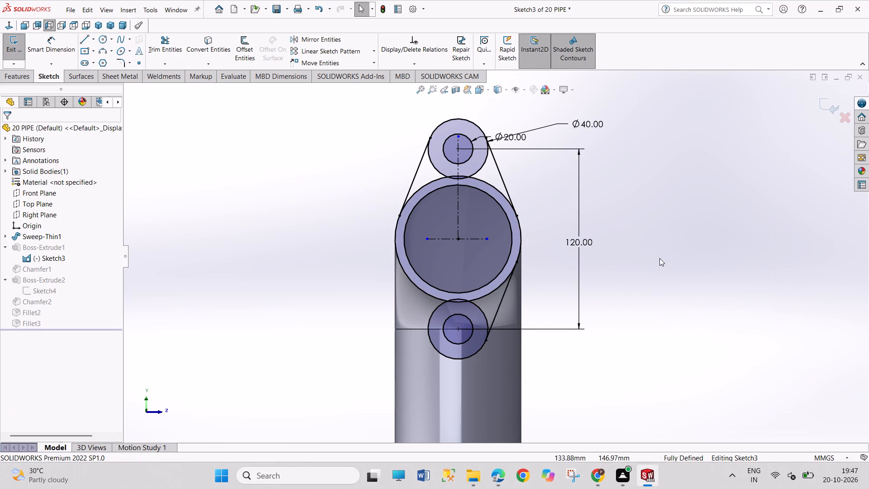
pyautogui.moveTo(678, 266); pyautogui.dragTo(644, 335, button='right')
pyautogui.moveTo(698, 255); pyautogui.dragTo(616, 246, button='right')
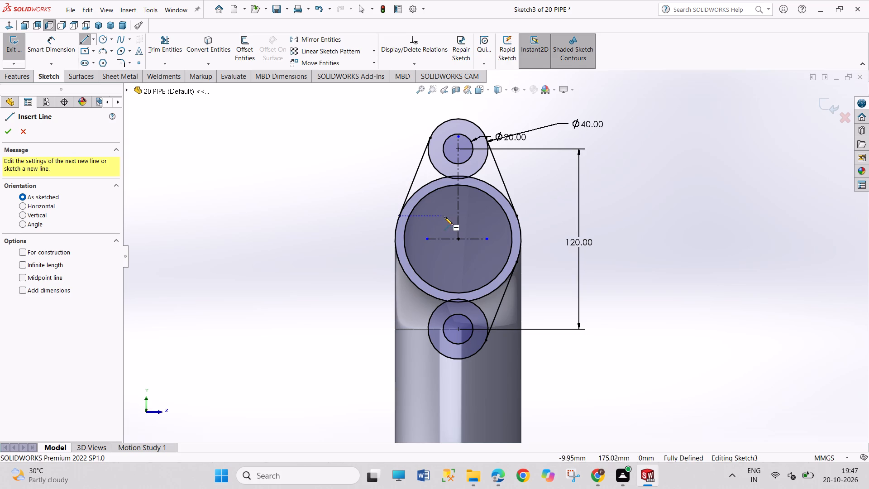
pyautogui.click(395, 249)
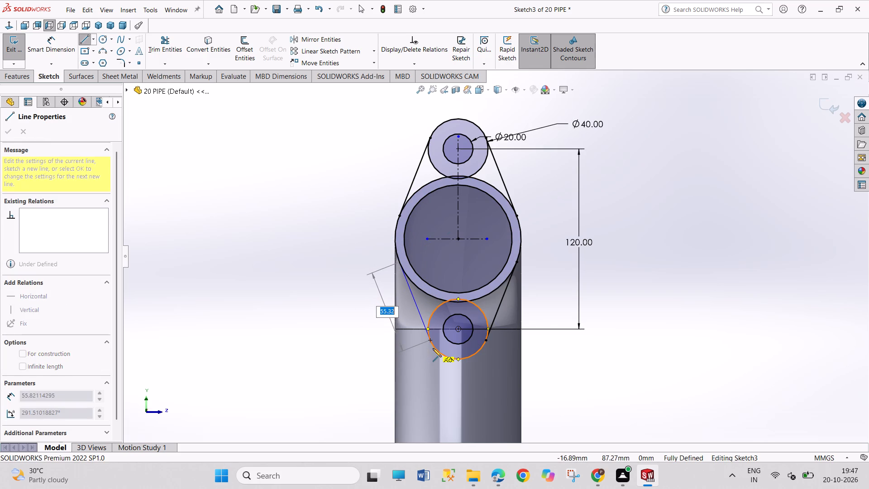
pyautogui.click(433, 348)
pyautogui.rightClick(308, 317)
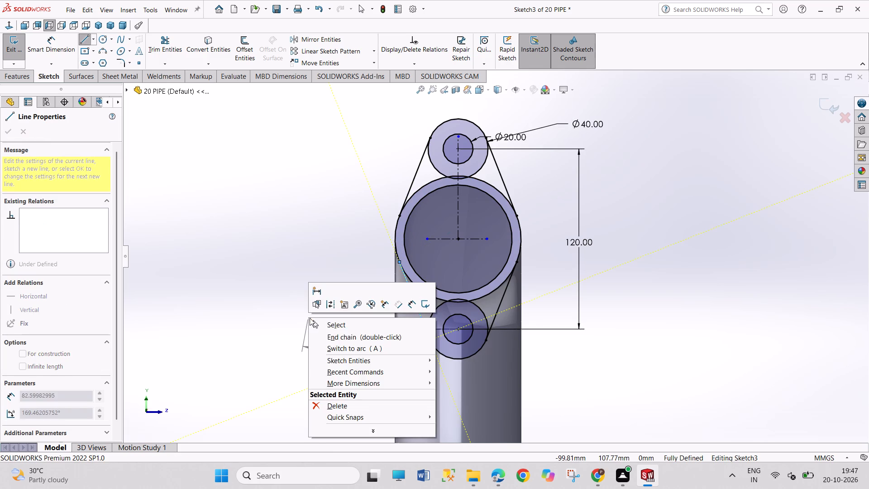
pyautogui.click(320, 323)
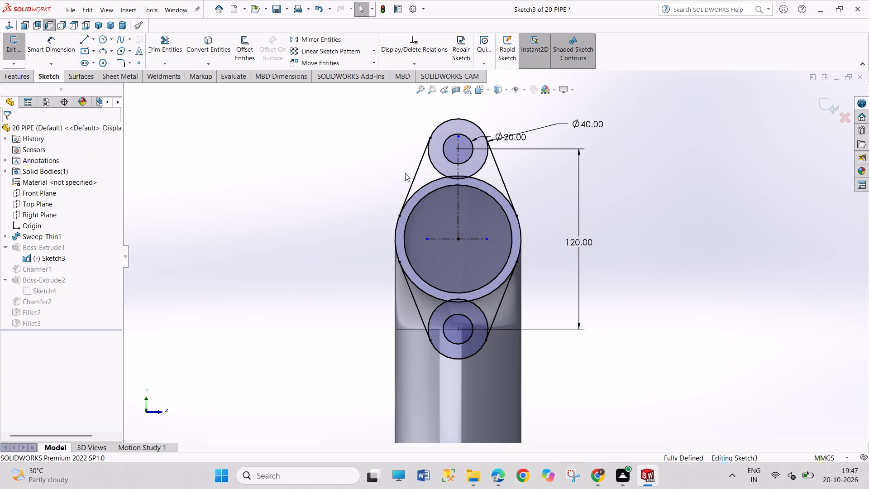
# Trim the inner arcs of the upper and lower 40 mm circles, keeping only the rounded flange ends.
pyautogui.click(156, 38)
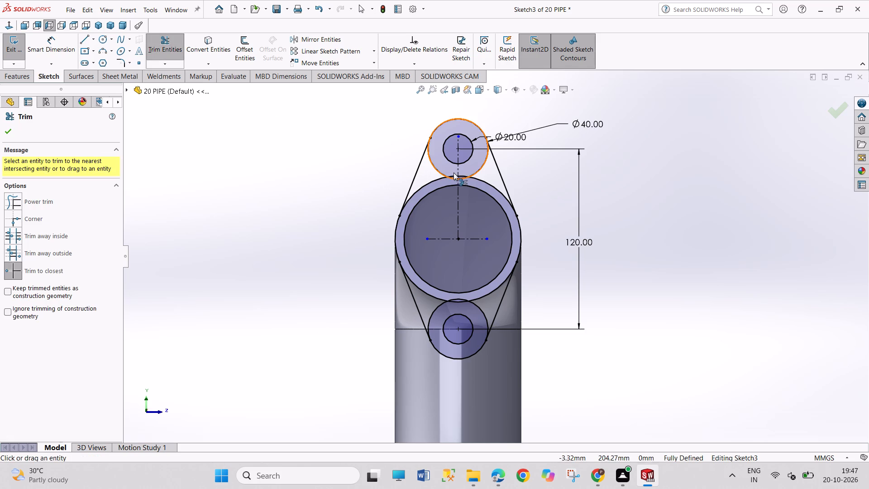
pyautogui.click(438, 170)
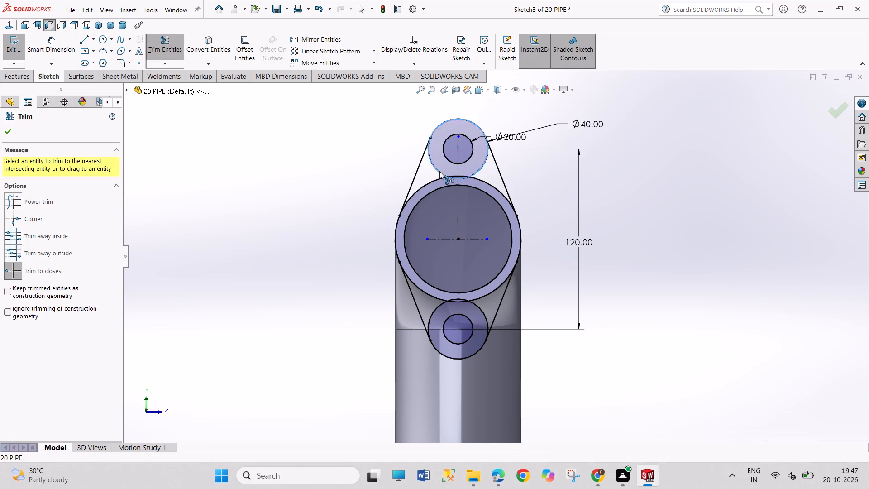
pyautogui.click(455, 179)
pyautogui.click(464, 179)
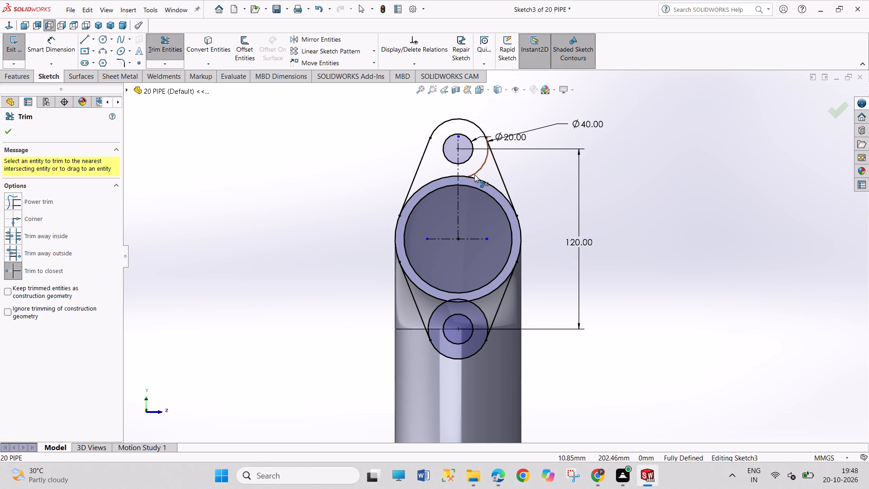
pyautogui.click(475, 174)
pyautogui.click(431, 317)
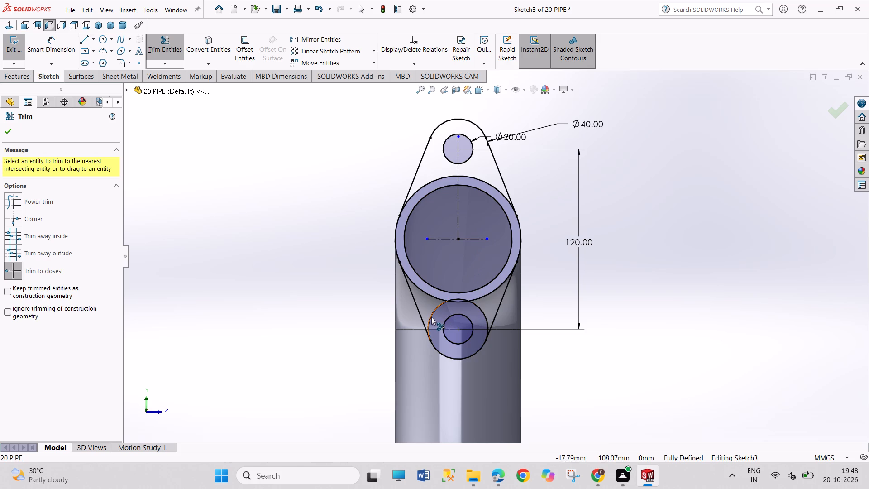
pyautogui.click(460, 298)
pyautogui.click(476, 303)
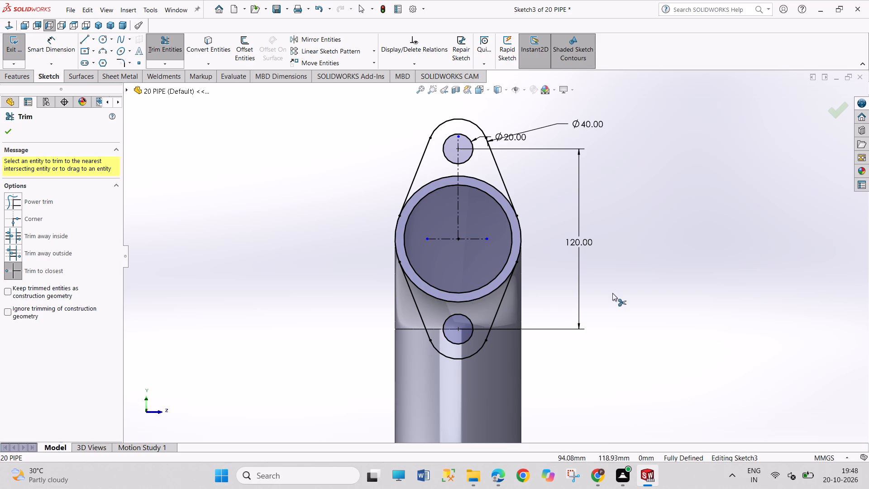
# Trim the converted outer pipe circle's upper and lower arcs between the tangent lines to leave one closed flange outline.
pyautogui.click(432, 178)
pyautogui.click(433, 180)
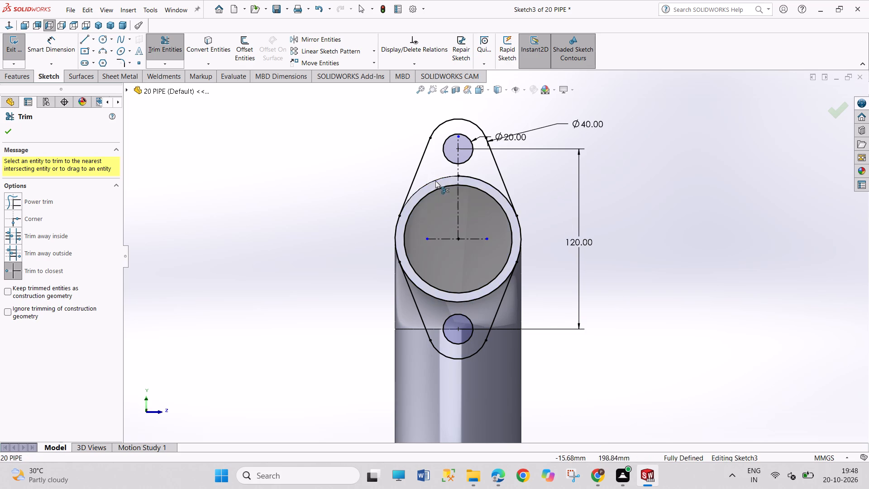
pyautogui.click(468, 177)
pyautogui.click(468, 302)
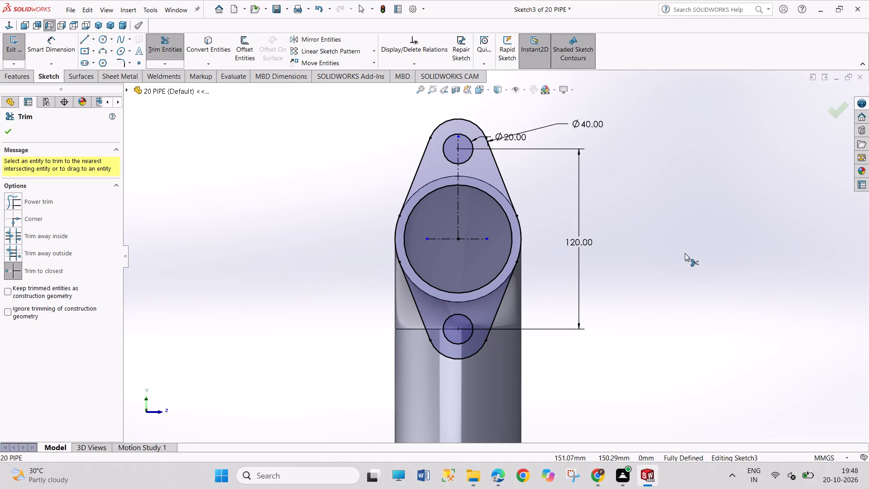
pyautogui.rightClick(645, 253)
# Leave the Trim command and switch the selection mode to box selection.
pyautogui.click(663, 285)
pyautogui.rightClick(662, 274)
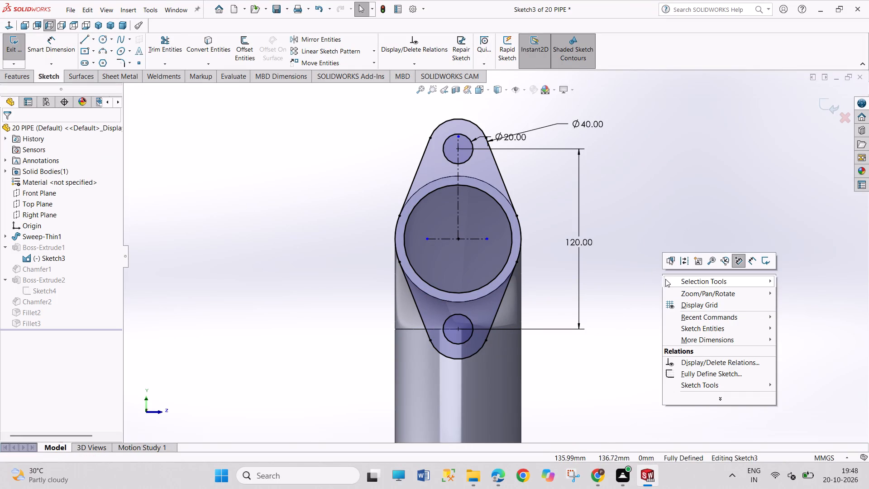
pyautogui.click(686, 281)
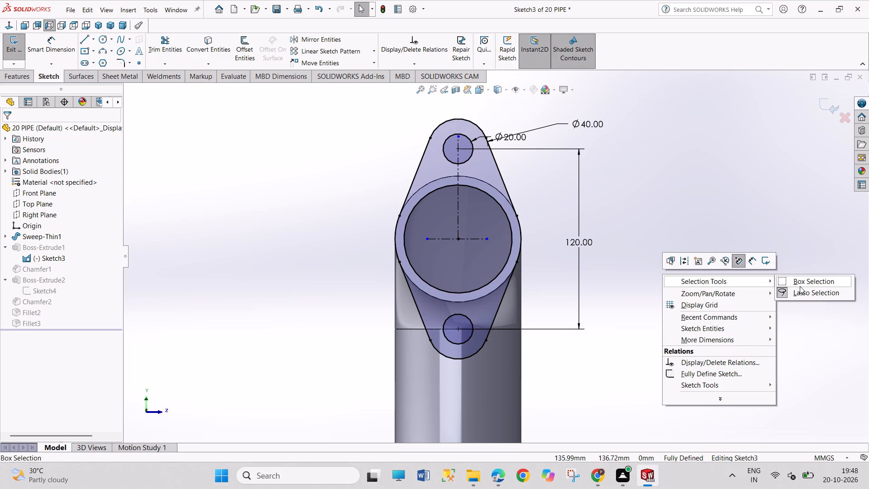
pyautogui.click(802, 285)
pyautogui.moveTo(649, 240); pyautogui.dragTo(672, 305)
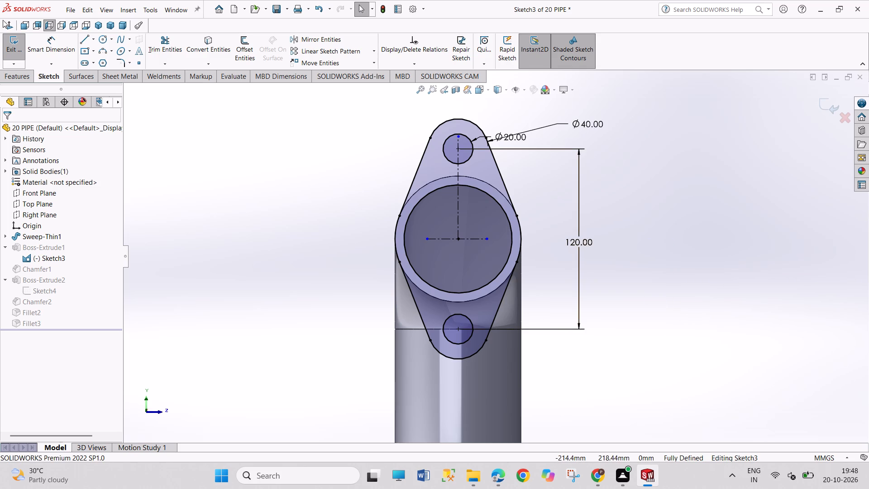
# Exit the edited flange sketch and rebuild the part.
pyautogui.click(12, 38)
pyautogui.click(406, 244)
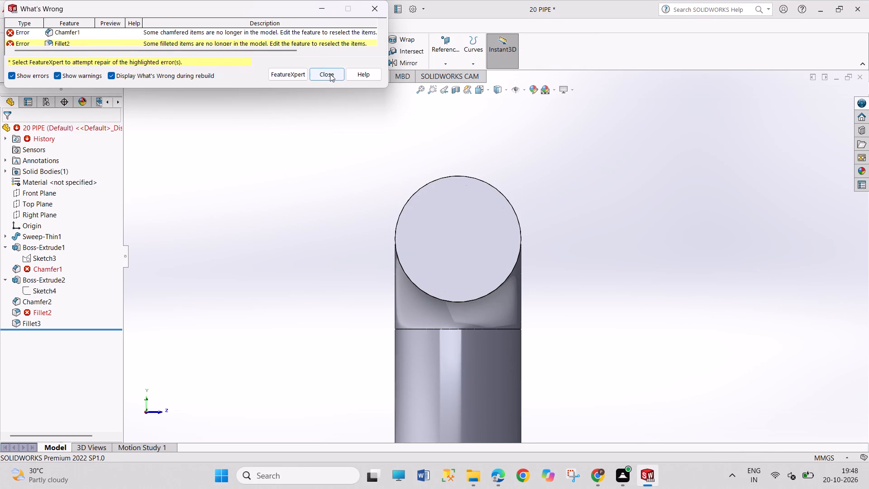
pyautogui.click(330, 74)
pyautogui.click(20, 55)
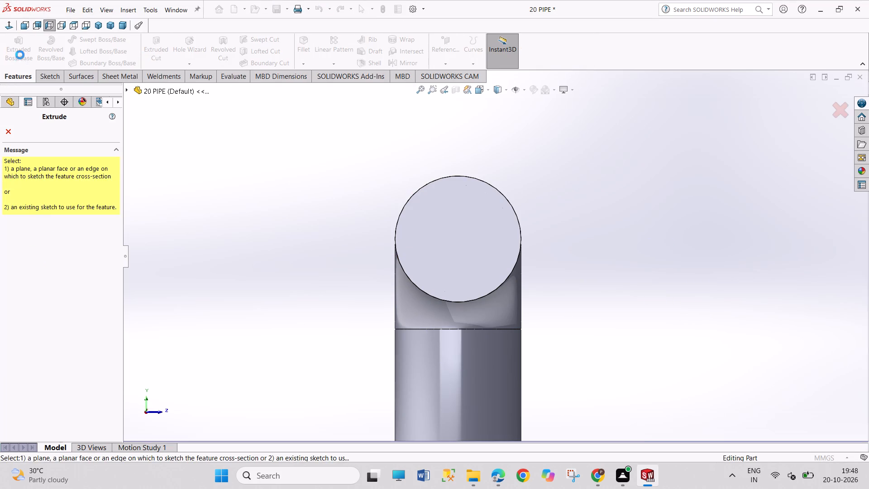
pyautogui.click(7, 129)
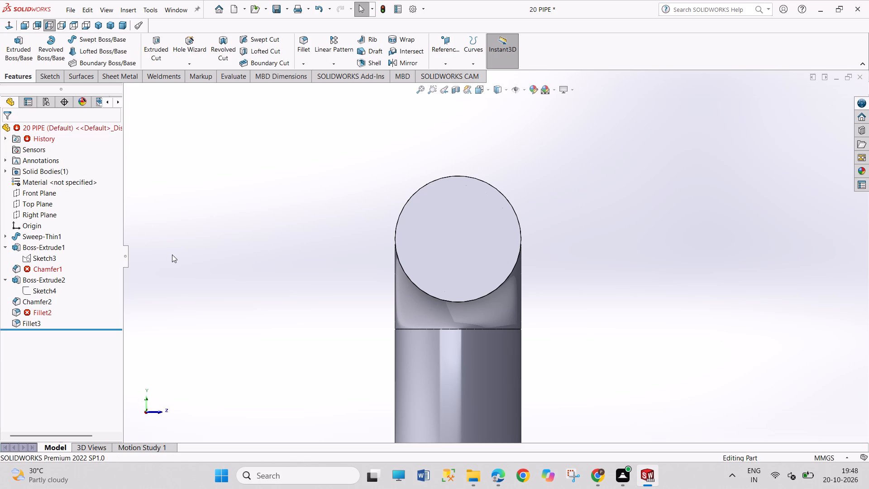
# Delete the failing Chamfer1 feature from the part.
pyautogui.scroll(2, 232, 298)
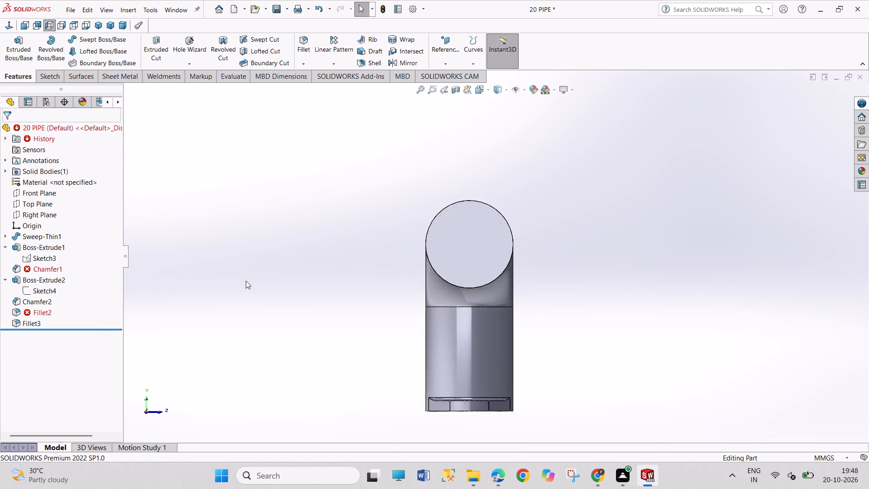
pyautogui.scroll(4, 246, 281)
pyautogui.moveTo(299, 290); pyautogui.dragTo(257, 290, button='middle')
pyautogui.scroll(-4, 634, 260)
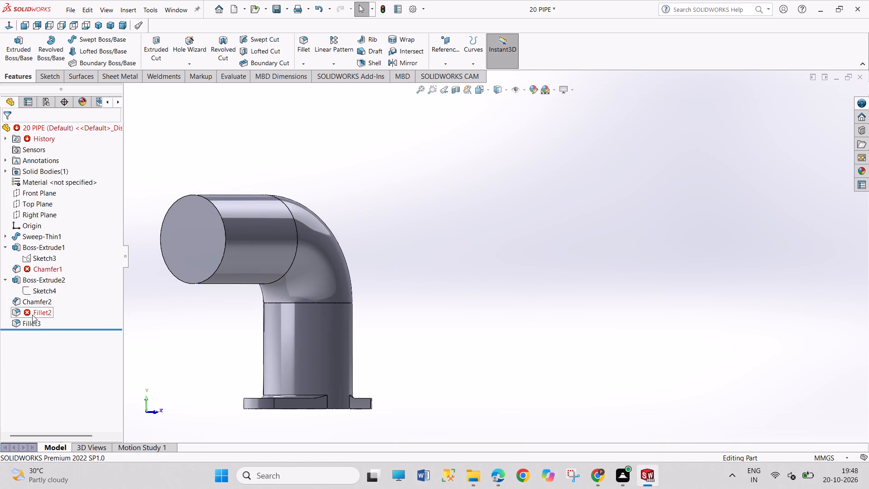
pyautogui.rightClick(42, 271)
pyautogui.click(52, 333)
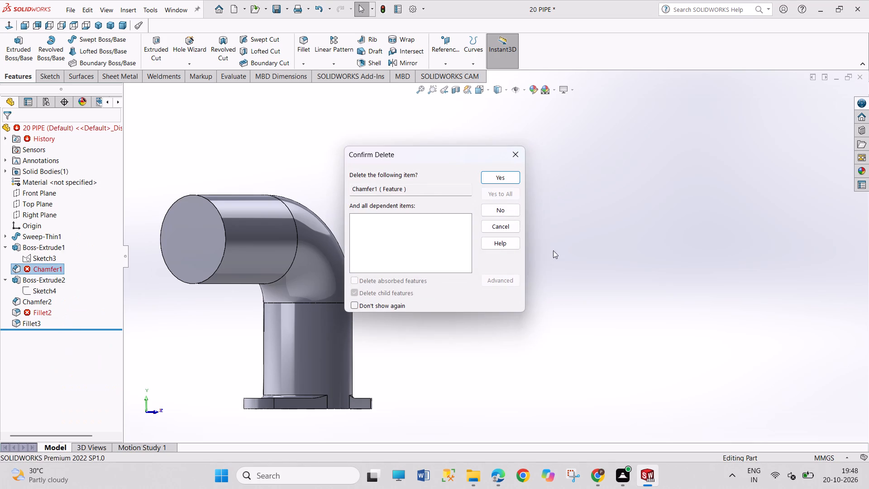
pyautogui.click(509, 179)
pyautogui.click(450, 247)
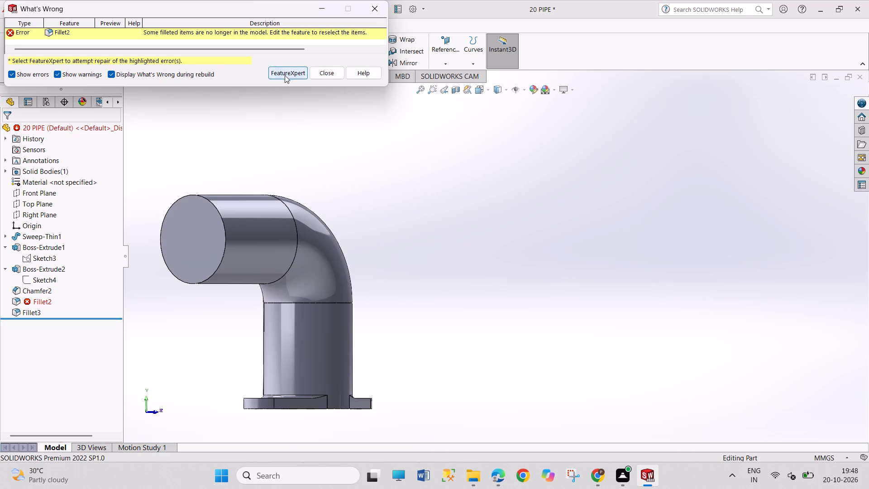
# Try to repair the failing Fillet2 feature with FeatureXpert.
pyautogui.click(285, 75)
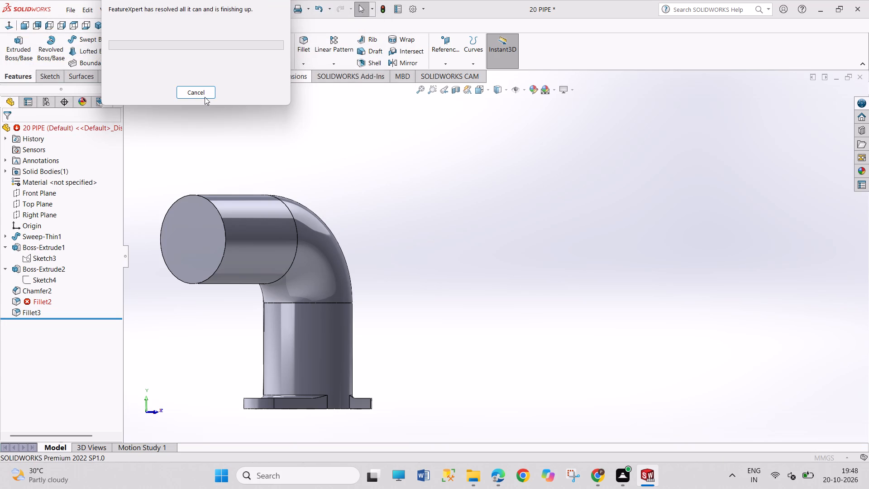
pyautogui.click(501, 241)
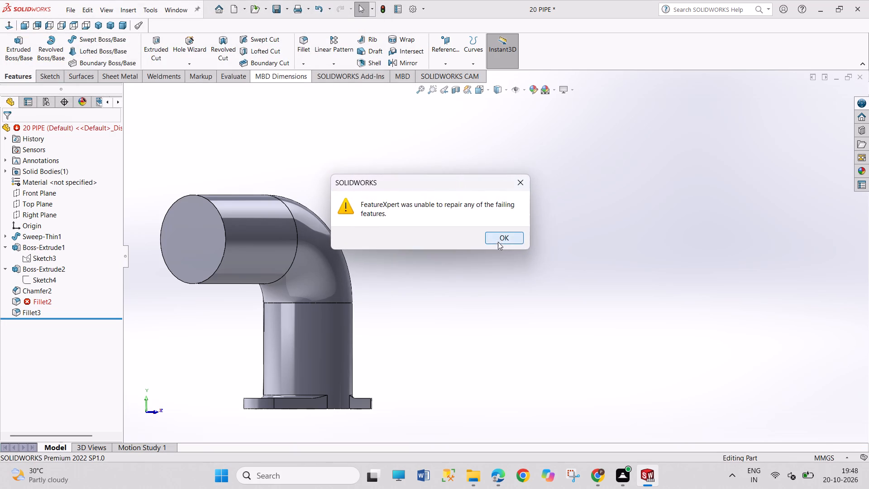
# Reopen Sketch3 under Boss-Extrude1 to examine the flange profile against the pipe end, and exit it without edits.
pyautogui.scroll(1, 377, 258)
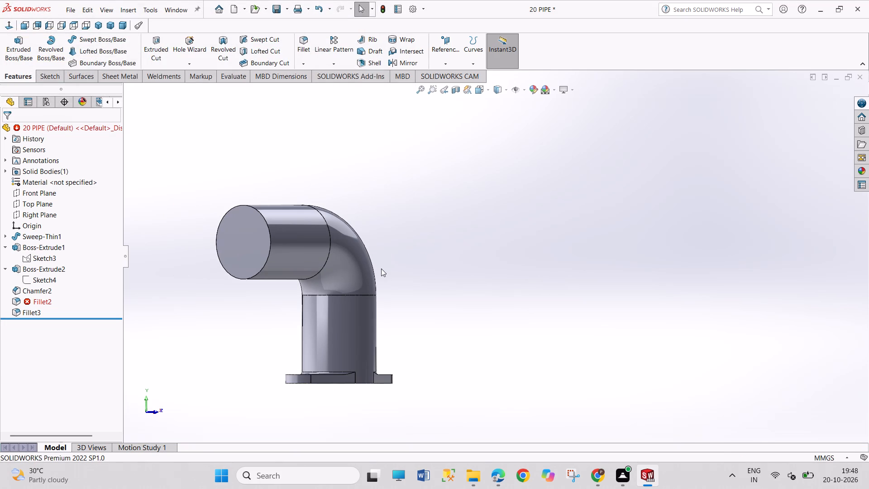
pyautogui.moveTo(375, 221); pyautogui.dragTo(380, 151, button='middle')
pyautogui.scroll(1, 377, 168)
pyautogui.scroll(-3, 415, 255)
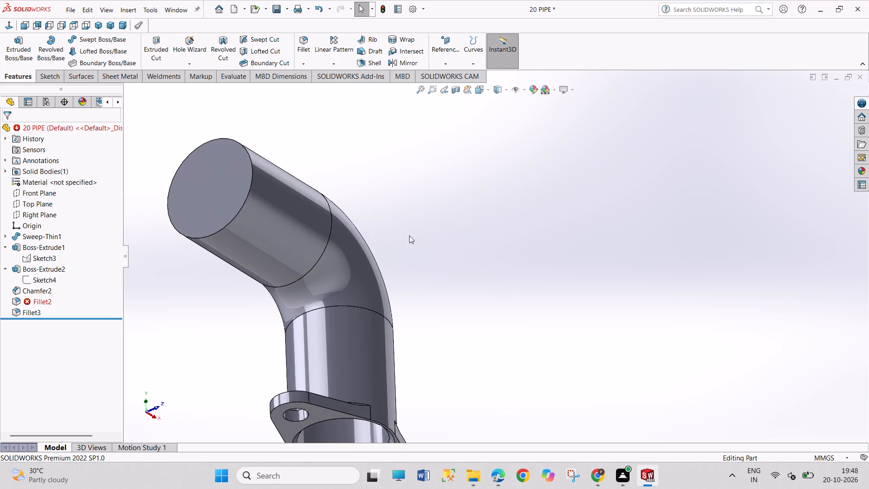
pyautogui.scroll(5, 419, 257)
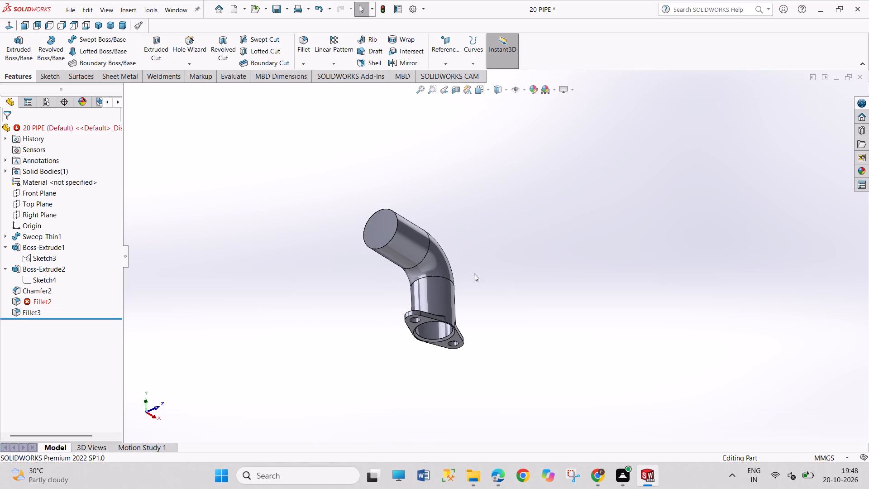
pyautogui.scroll(1, 439, 230)
pyautogui.moveTo(435, 217); pyautogui.dragTo(418, 169, button='middle')
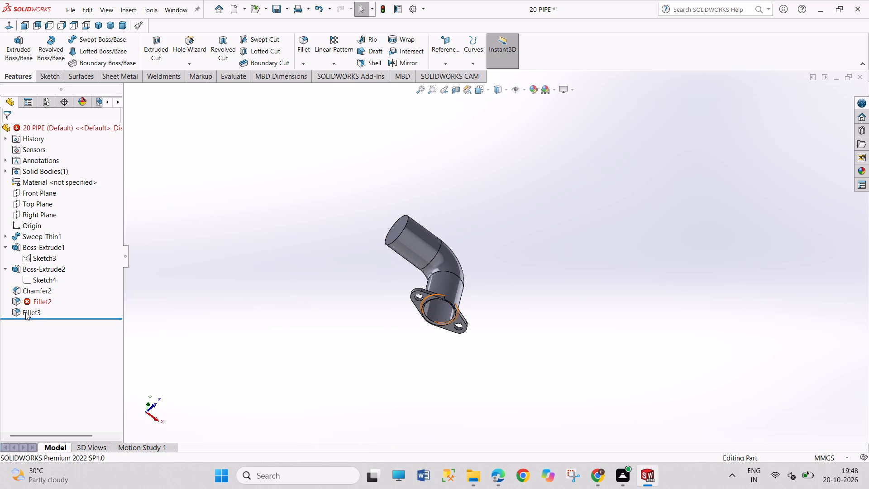
pyautogui.click(33, 259)
pyautogui.click(42, 234)
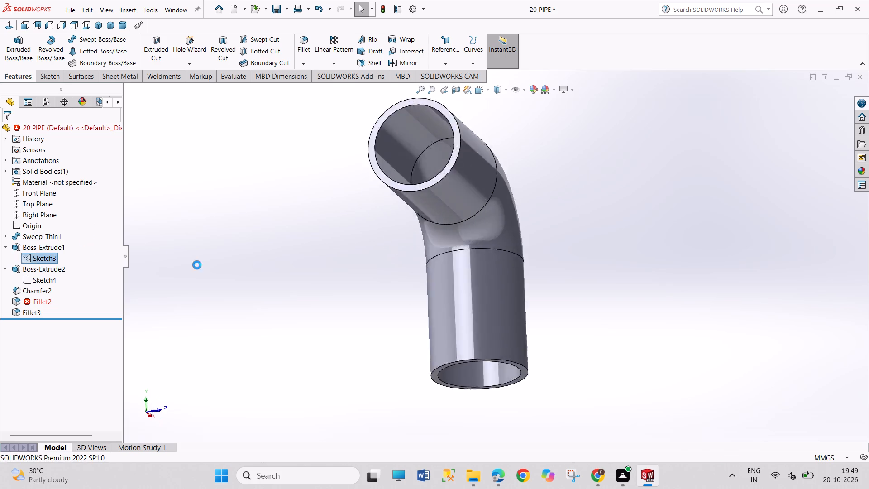
pyautogui.scroll(3, 372, 286)
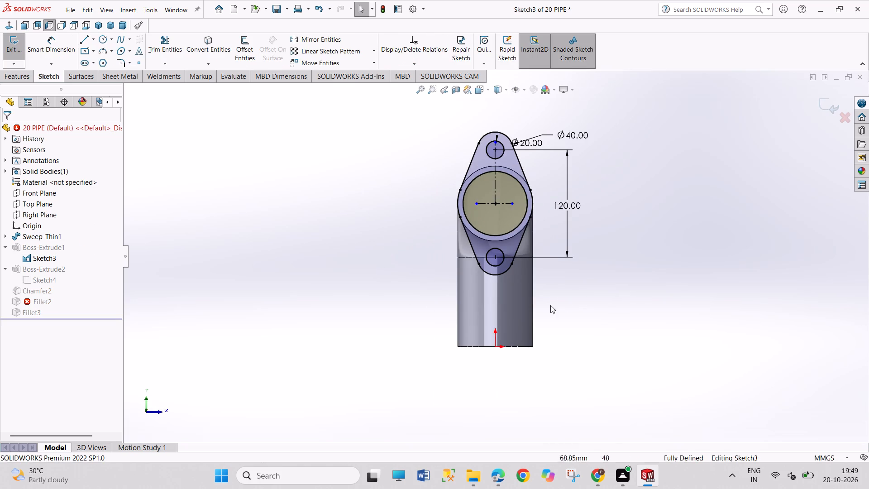
pyautogui.scroll(1, 575, 289)
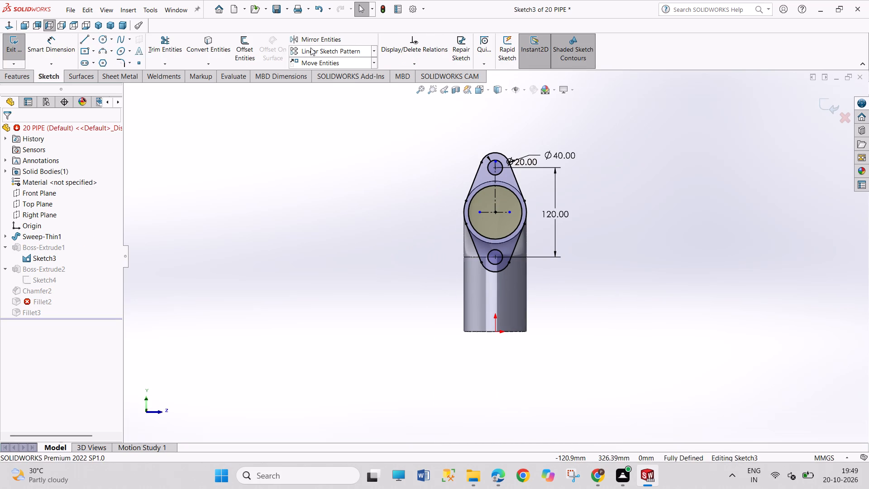
pyautogui.click(100, 22)
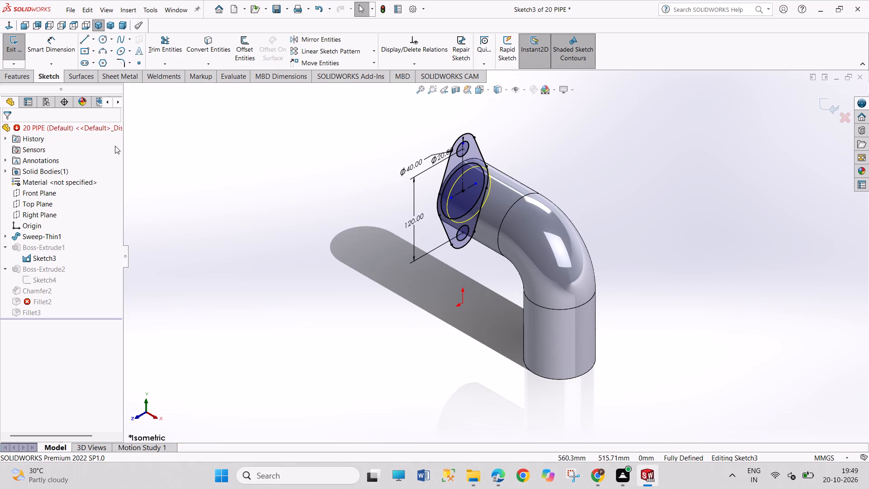
pyautogui.click(14, 50)
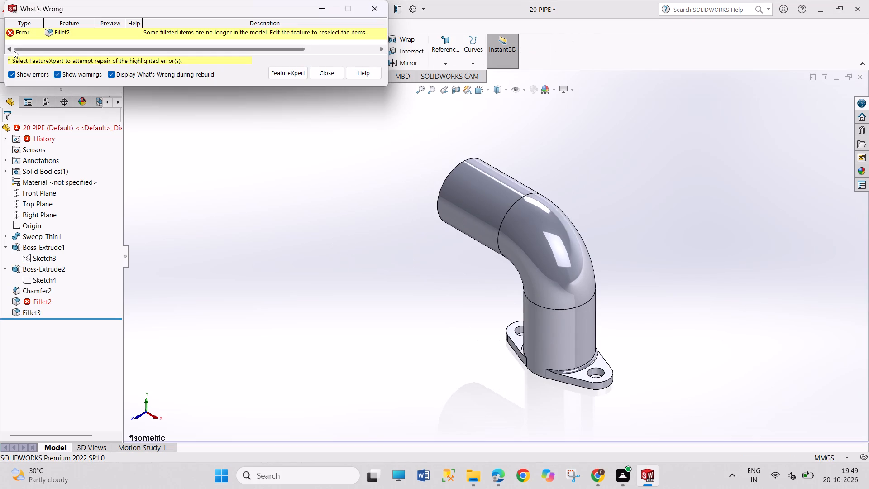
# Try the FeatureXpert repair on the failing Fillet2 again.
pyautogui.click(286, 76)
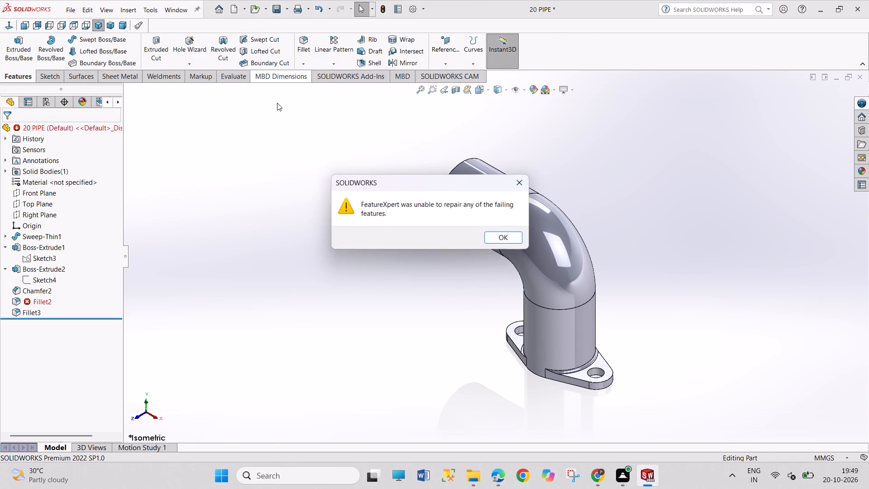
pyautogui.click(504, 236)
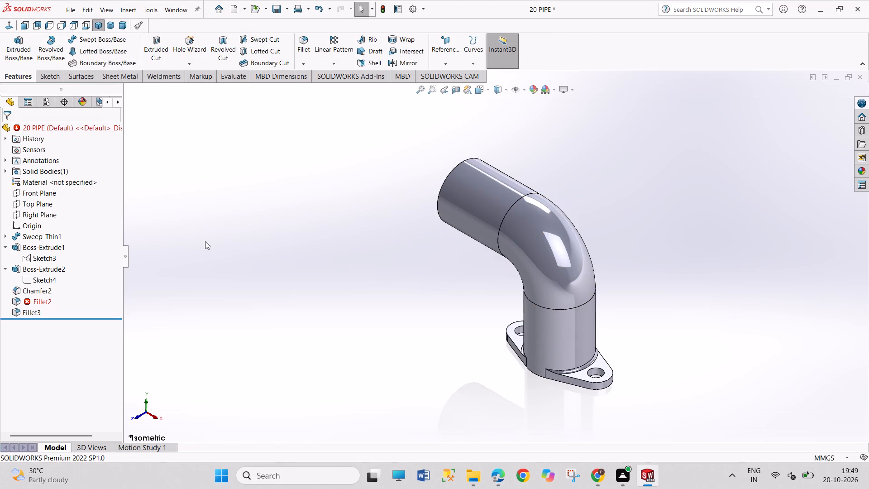
# Extrude the flange profile Sketch3 as a 10 mm blind boss, reversed toward the elbow and merged with the body.
pyautogui.click(48, 257)
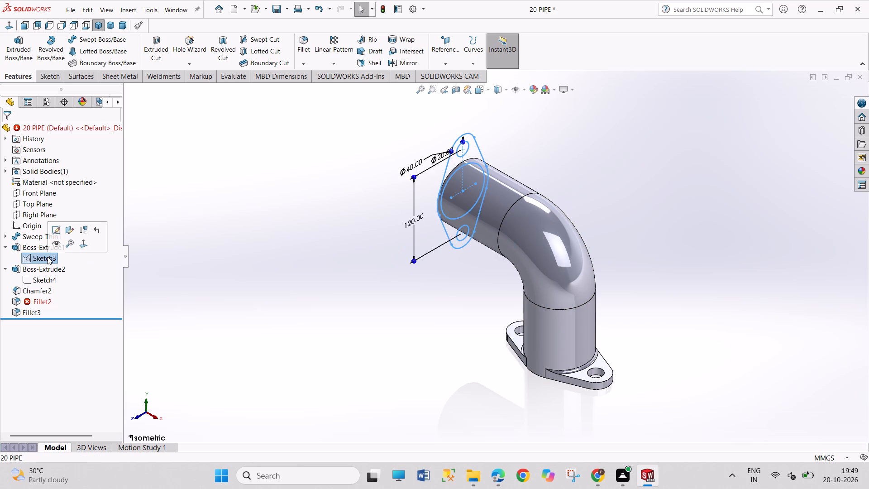
pyautogui.click(17, 46)
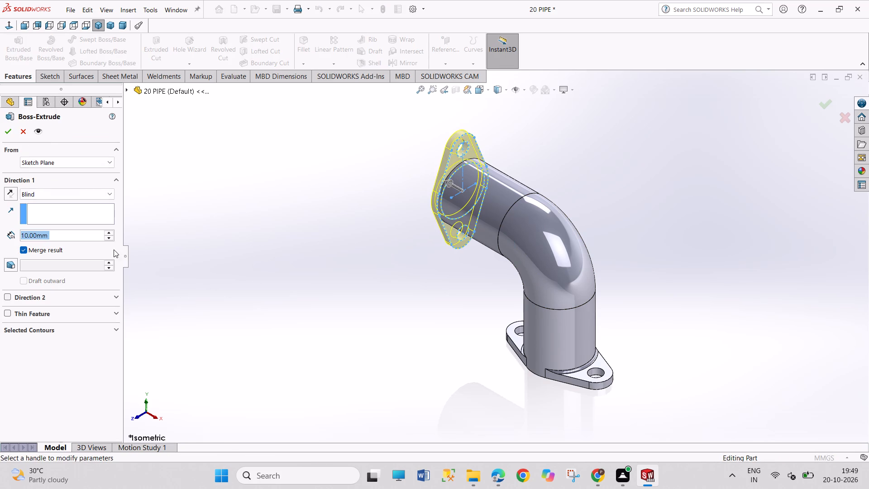
pyautogui.click(14, 194)
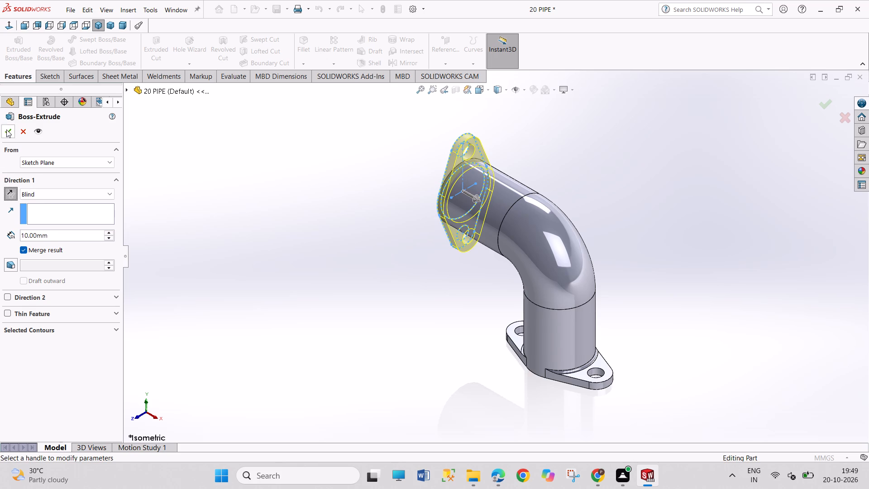
pyautogui.click(6, 129)
pyautogui.moveTo(236, 173); pyautogui.dragTo(312, 273)
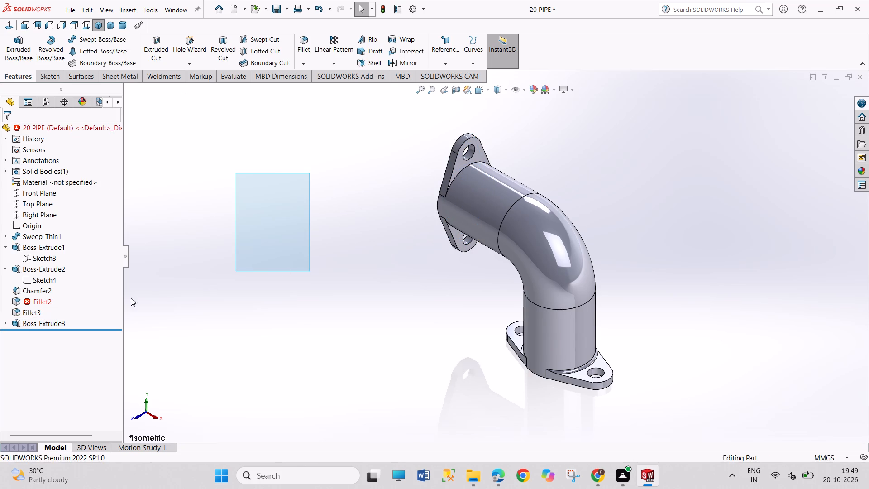
# Collapse the feature tree items and delete the failing Fillet2 feature.
pyautogui.rightClick(46, 302)
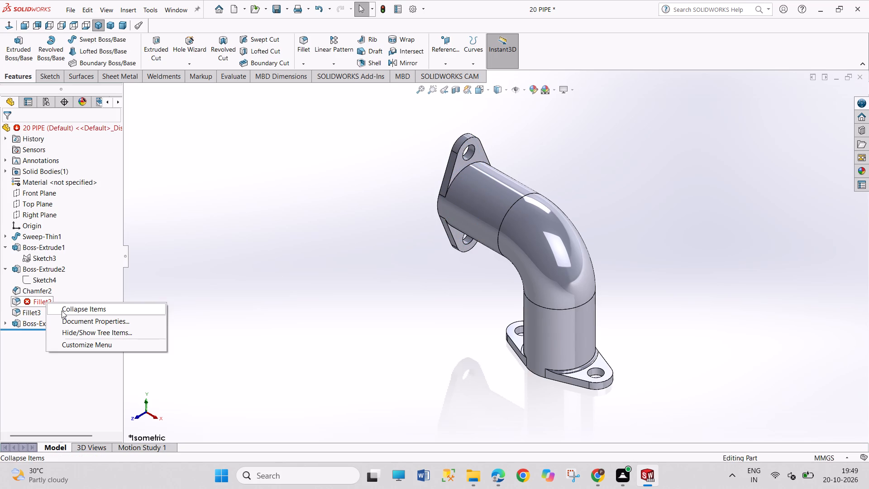
pyautogui.click(62, 310)
pyautogui.rightClick(42, 281)
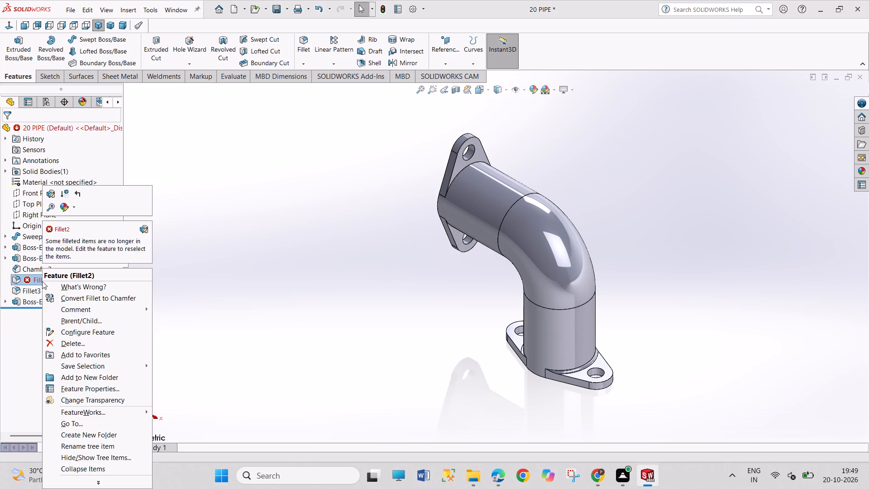
pyautogui.click(62, 342)
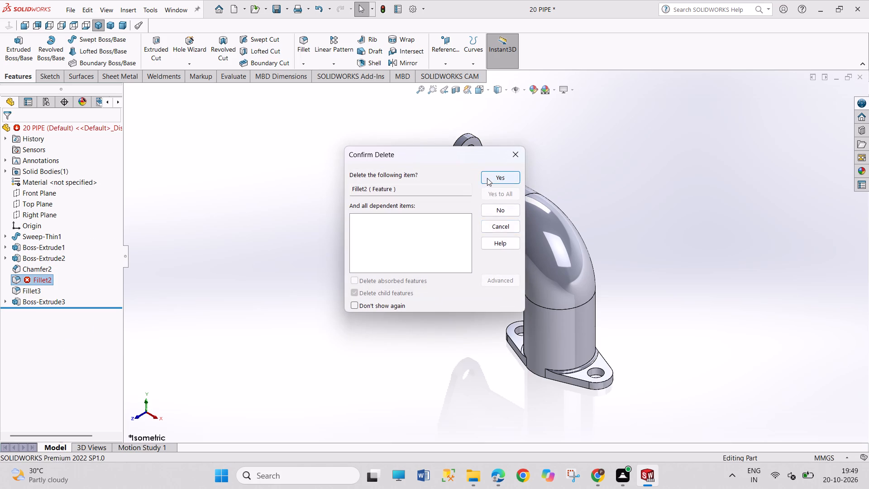
pyautogui.click(487, 178)
pyautogui.moveTo(382, 222); pyautogui.dragTo(433, 308)
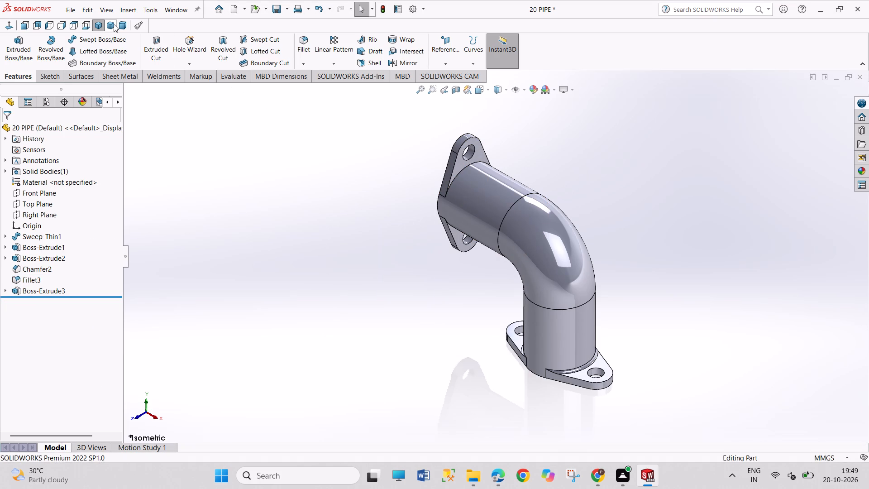
# Inspect the upper flange in the trimetric and orbited views, and review Boss-Extrude3's extrusion settings without changing them.
pyautogui.click(111, 22)
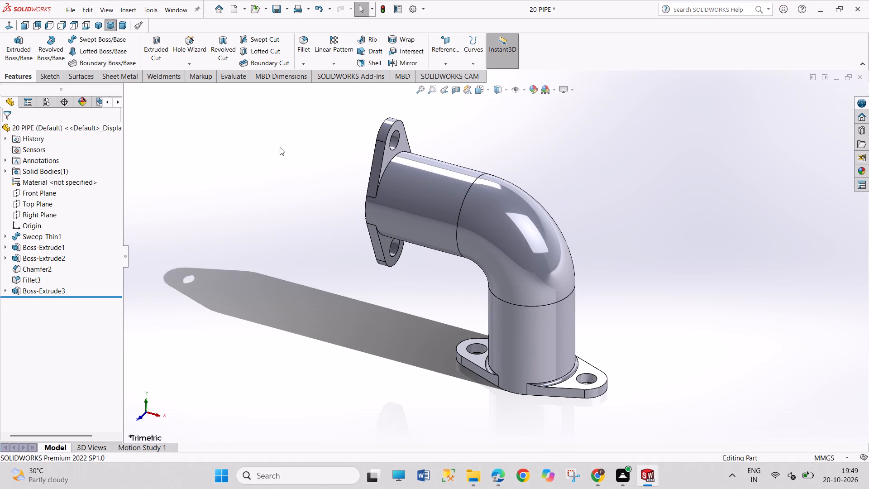
pyautogui.scroll(1, 290, 160)
pyautogui.moveTo(292, 161); pyautogui.dragTo(329, 182, button='middle')
pyautogui.middleClick(329, 184)
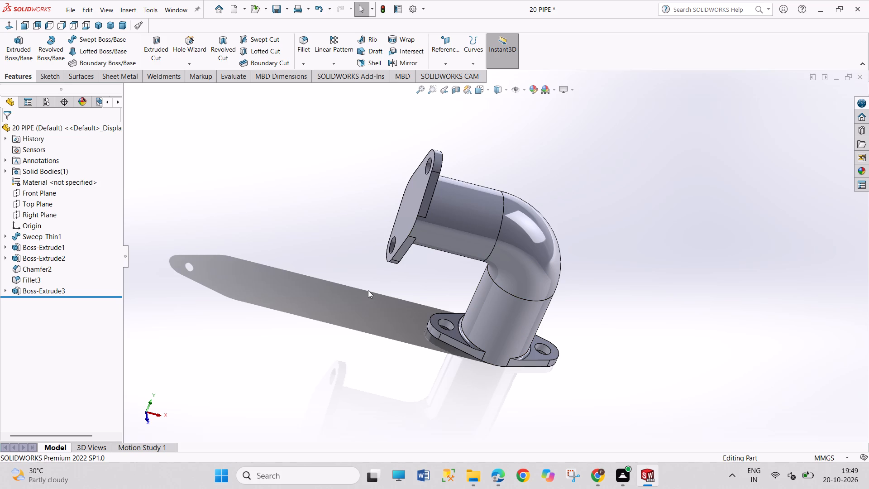
pyautogui.click(50, 290)
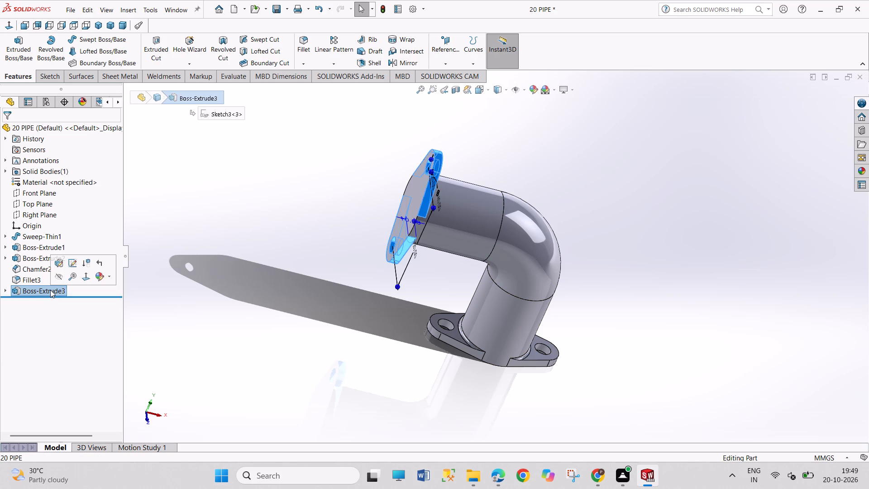
pyautogui.click(60, 263)
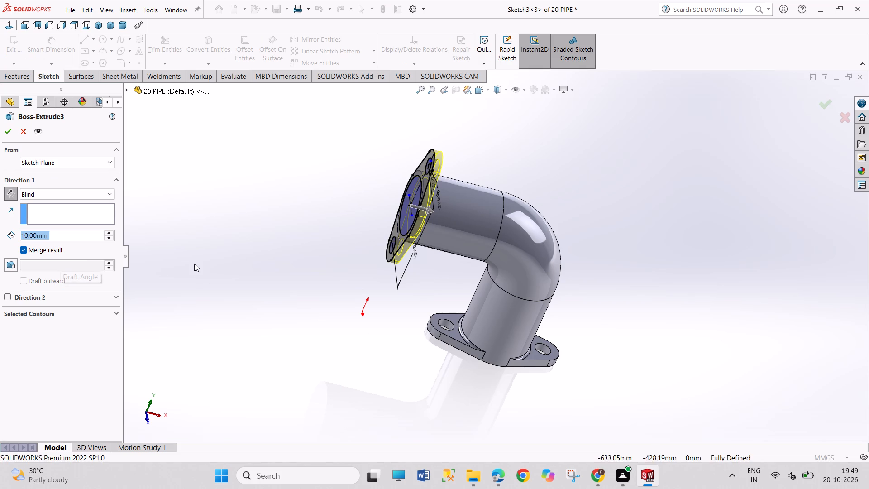
pyautogui.click(1, 134)
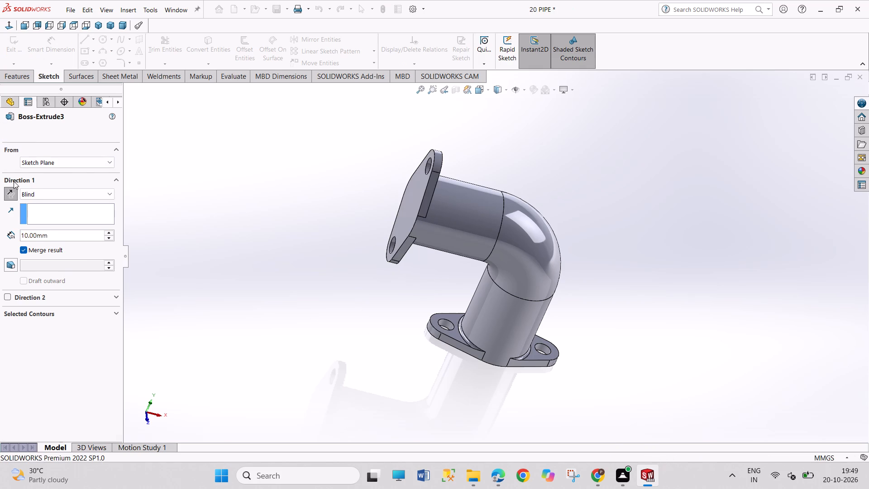
# Reopen Sketch3 under Boss-Extrude3 to examine the flange profile against the pipe end, and exit it without edits.
pyautogui.click(3, 291)
pyautogui.click(21, 299)
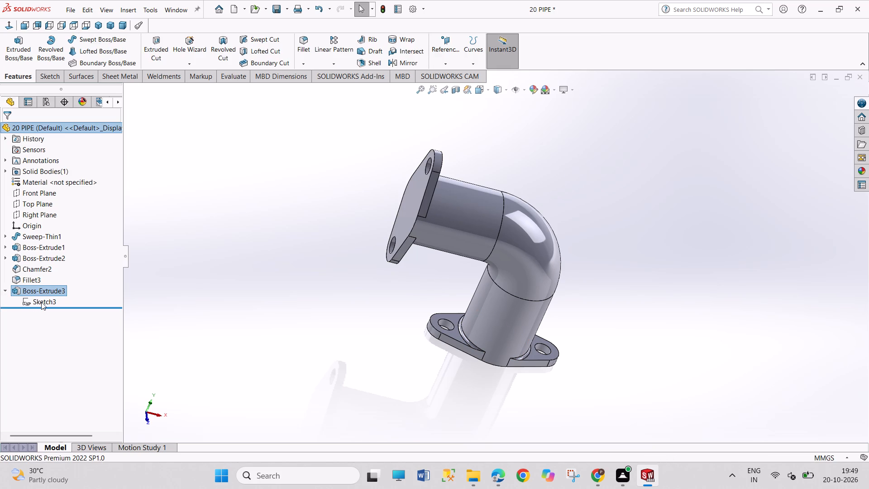
pyautogui.click(41, 302)
pyautogui.click(49, 278)
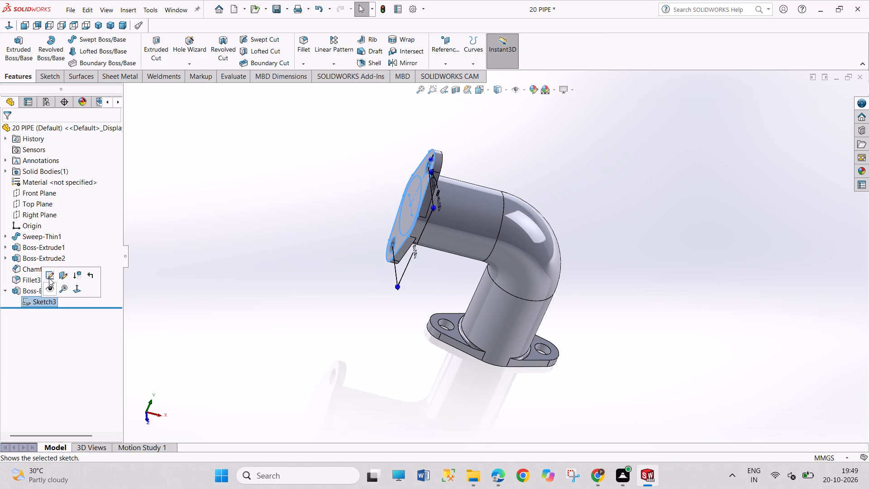
pyautogui.scroll(2, 675, 238)
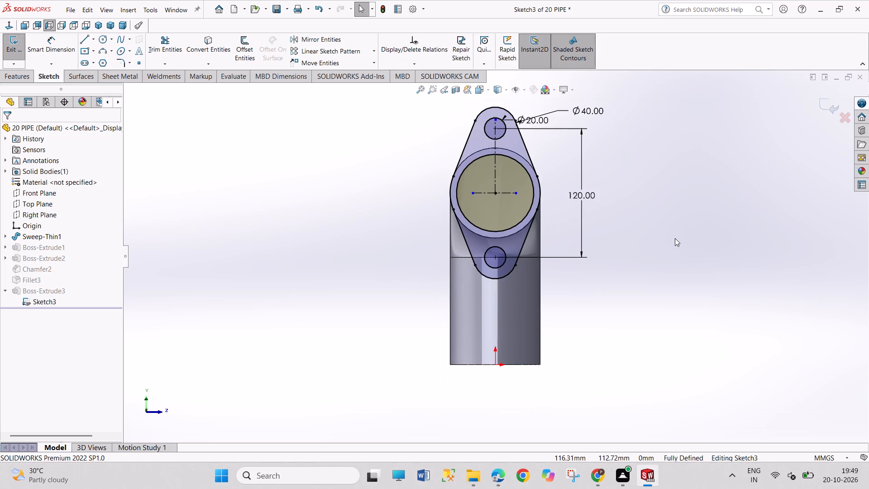
pyautogui.scroll(-3, 583, 209)
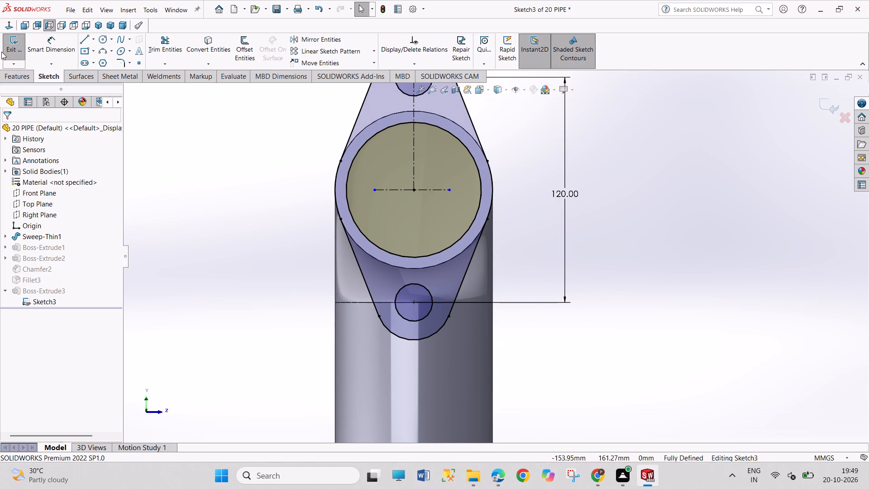
pyautogui.click(9, 46)
pyautogui.moveTo(635, 226); pyautogui.dragTo(661, 291)
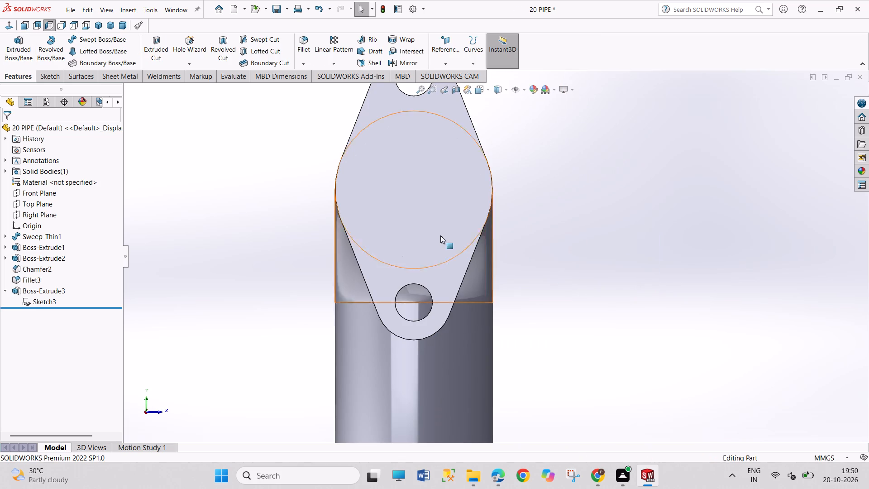
# Start a sketch on the upper flange's outer face and draw a circle centred on the pipe axis, dimensioned to 84 mm diameter.
pyautogui.click(429, 214)
pyautogui.click(470, 188)
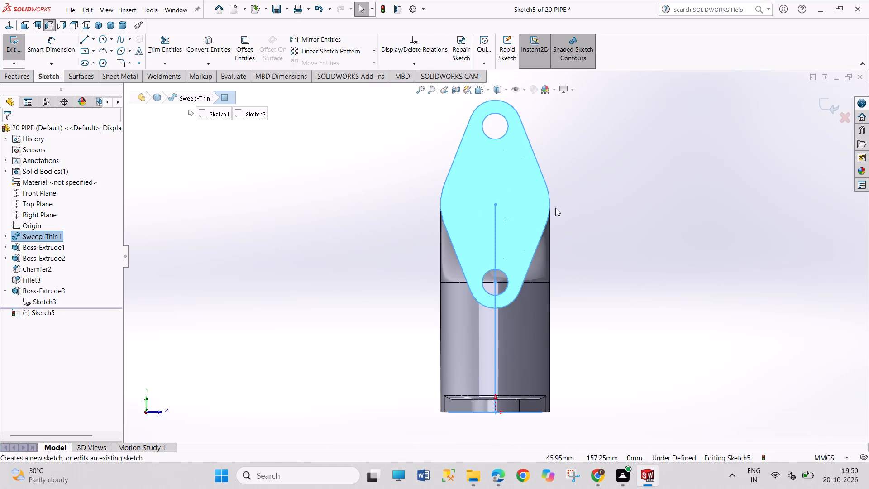
pyautogui.moveTo(580, 209); pyautogui.dragTo(611, 272)
pyautogui.click(101, 38)
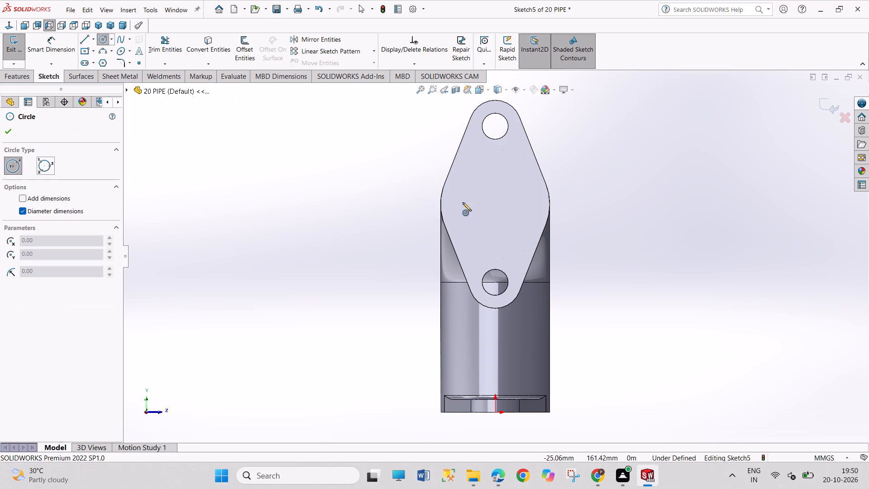
pyautogui.click(495, 205)
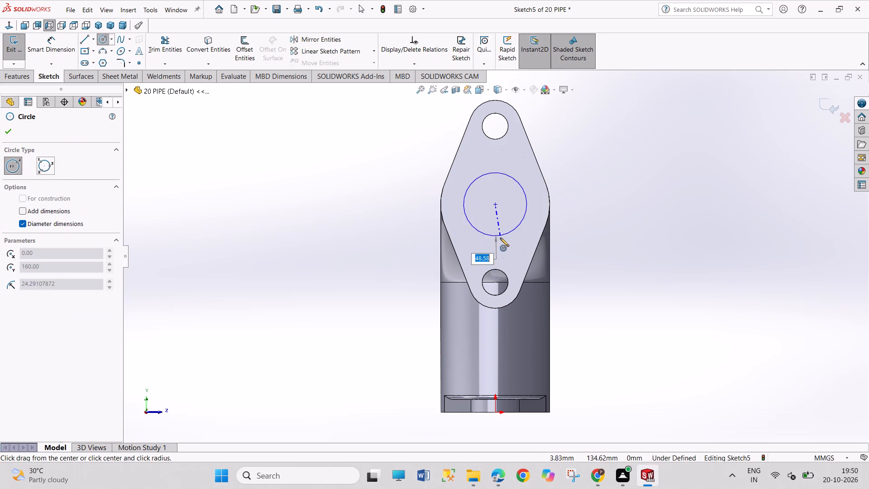
pyautogui.moveTo(501, 242); pyautogui.dragTo(513, 249)
pyautogui.moveTo(602, 258); pyautogui.dragTo(584, 167, button='right')
pyautogui.click(529, 186)
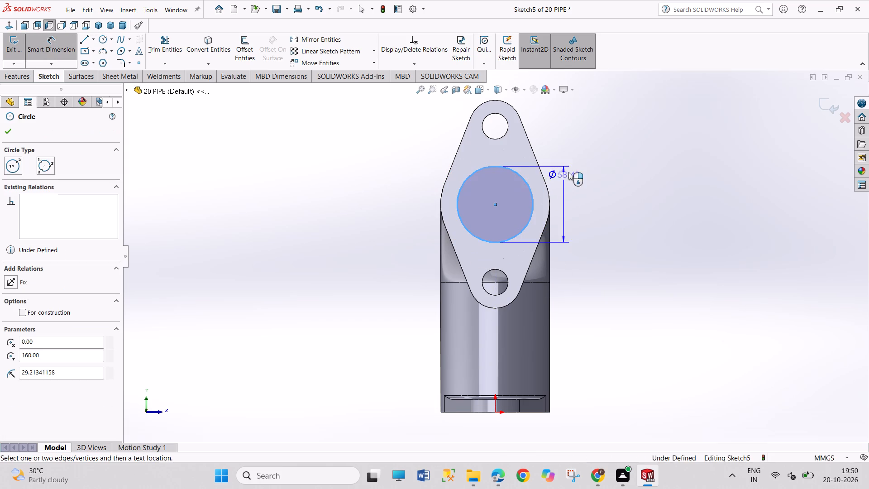
pyautogui.click(598, 148)
pyautogui.write('84.')
pyautogui.press('Return')
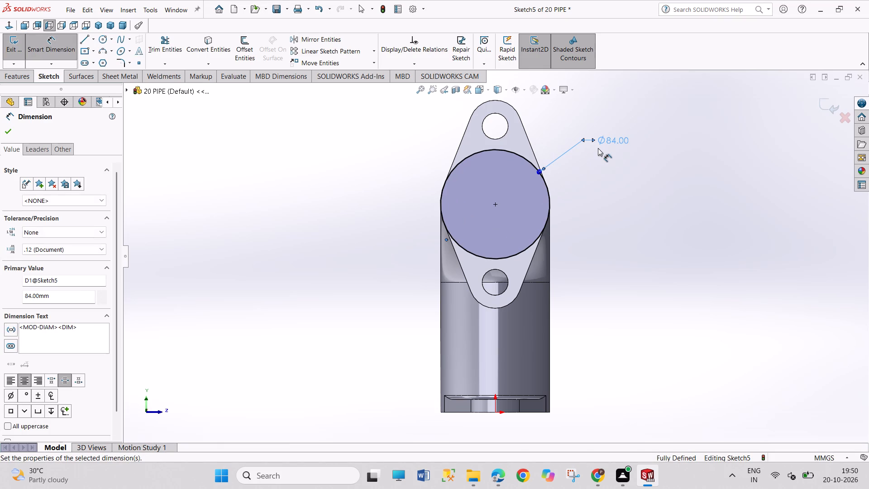
pyautogui.rightClick(605, 204)
pyautogui.click(623, 235)
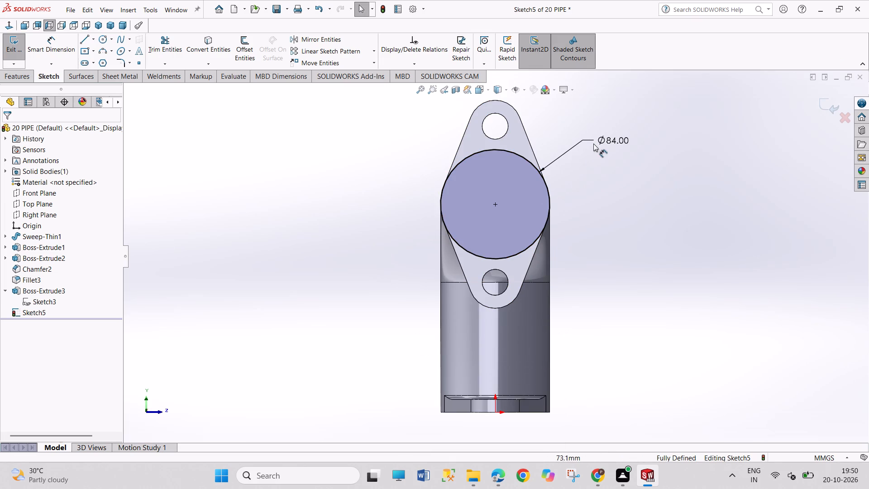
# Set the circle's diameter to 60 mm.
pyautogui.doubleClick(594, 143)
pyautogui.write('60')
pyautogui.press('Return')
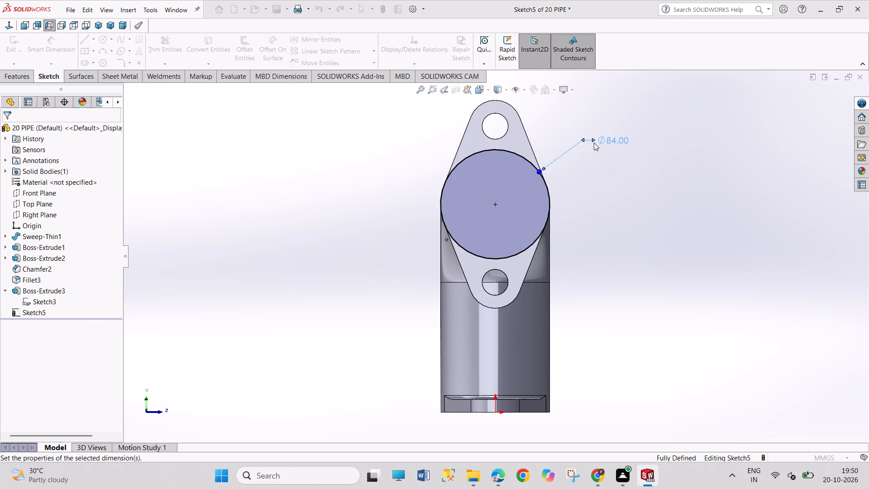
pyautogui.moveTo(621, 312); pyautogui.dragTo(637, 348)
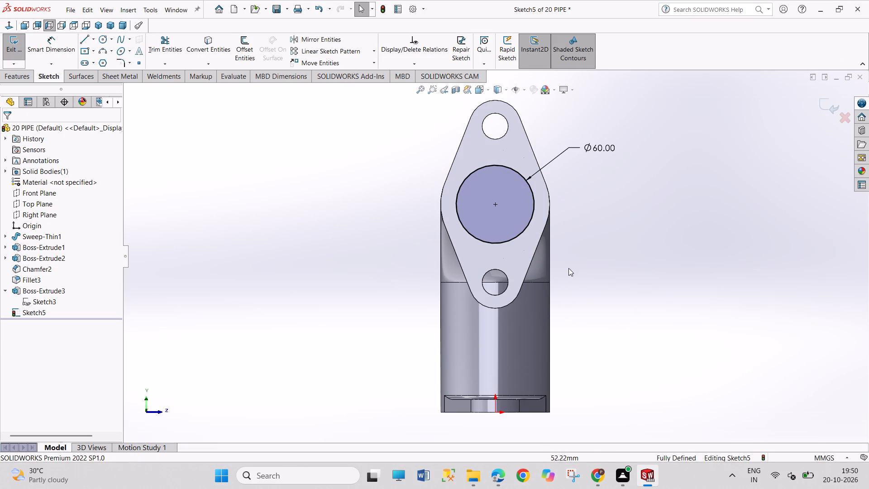
# Set the circle's diameter to 72 mm and exit the sketch.
pyautogui.doubleClick(616, 152)
pyautogui.write('72')
pyautogui.press('Return')
pyautogui.moveTo(630, 229); pyautogui.dragTo(636, 253)
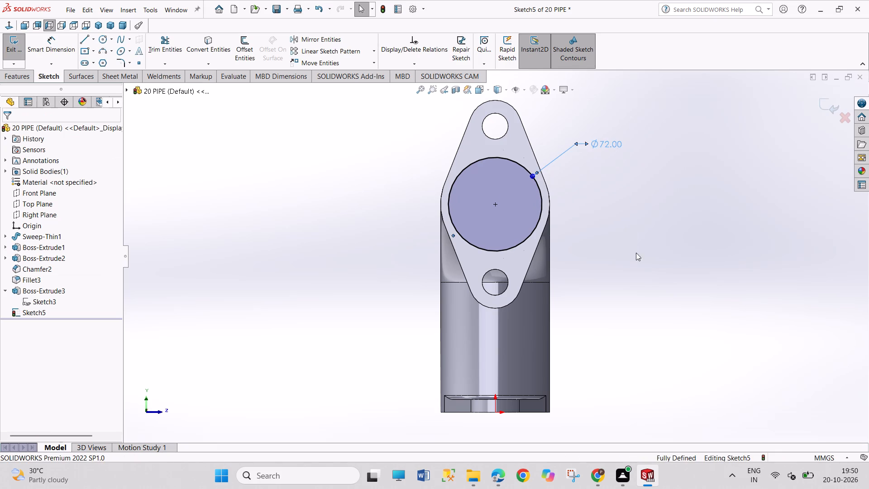
pyautogui.moveTo(636, 253); pyautogui.dragTo(646, 295)
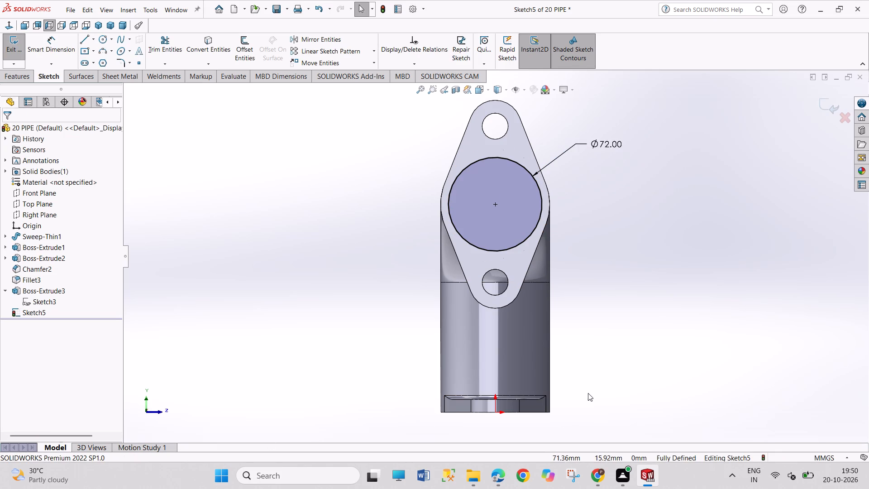
pyautogui.moveTo(588, 393); pyautogui.dragTo(482, 314, button='middle')
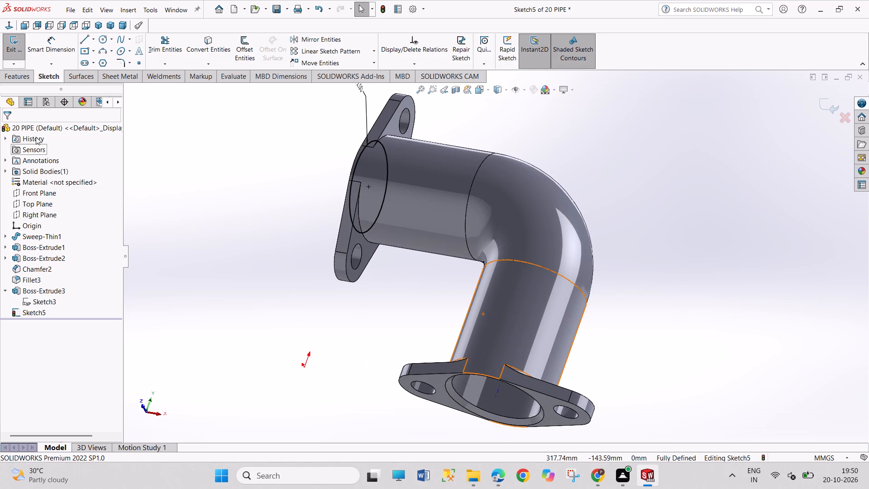
pyautogui.click(13, 43)
pyautogui.moveTo(229, 225); pyautogui.dragTo(261, 282)
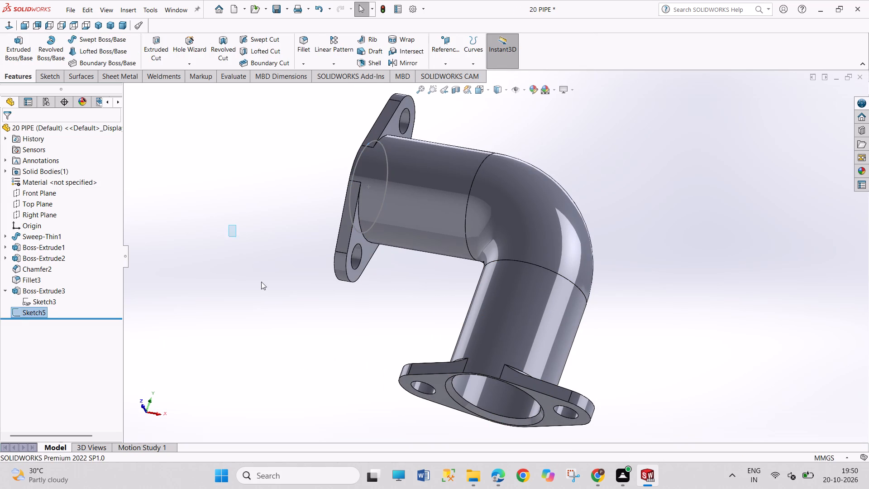
pyautogui.moveTo(261, 282); pyautogui.dragTo(276, 308)
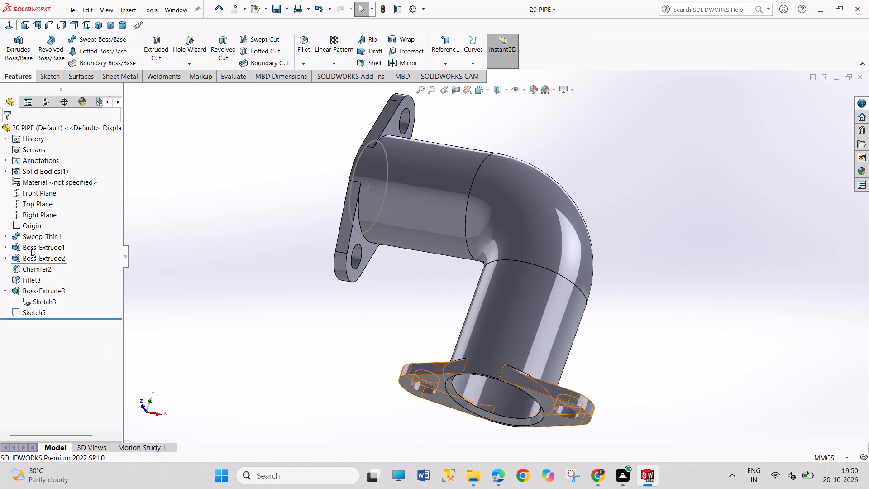
# Delete the Boss-Extrude1 feature at the upper pipe end and rebuild the part.
pyautogui.rightClick(31, 249)
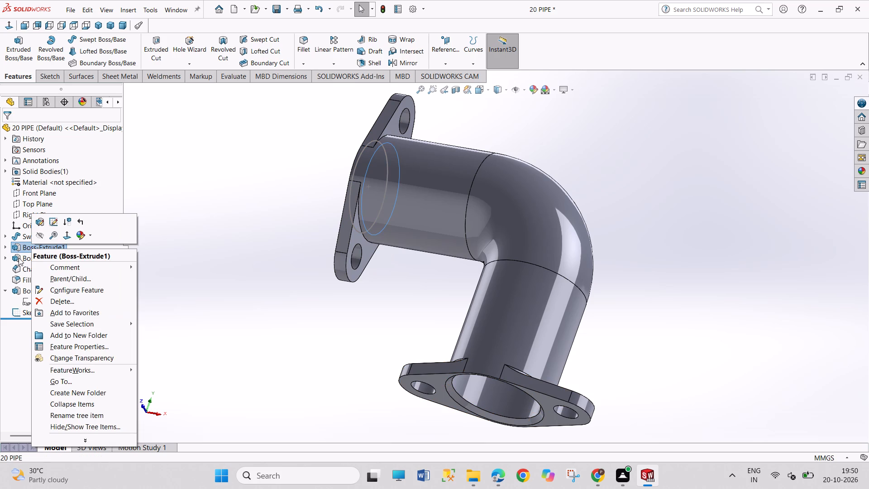
pyautogui.rightClick(19, 258)
pyautogui.rightClick(16, 247)
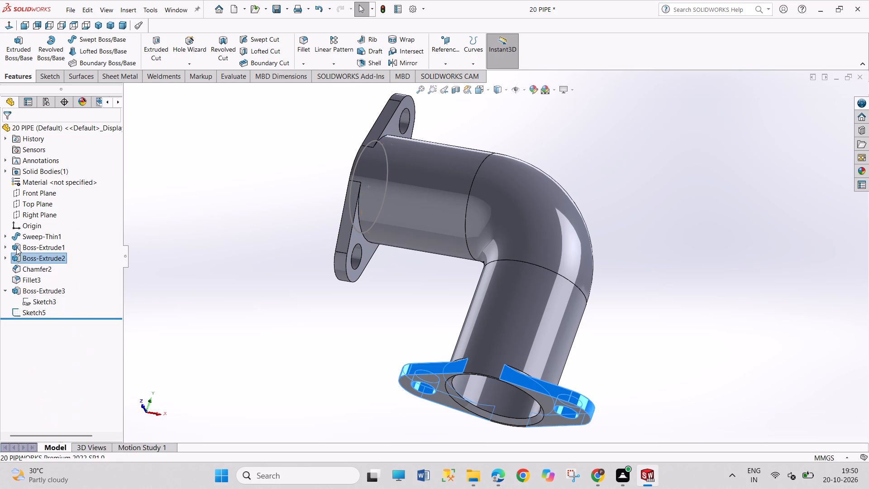
pyautogui.click(28, 297)
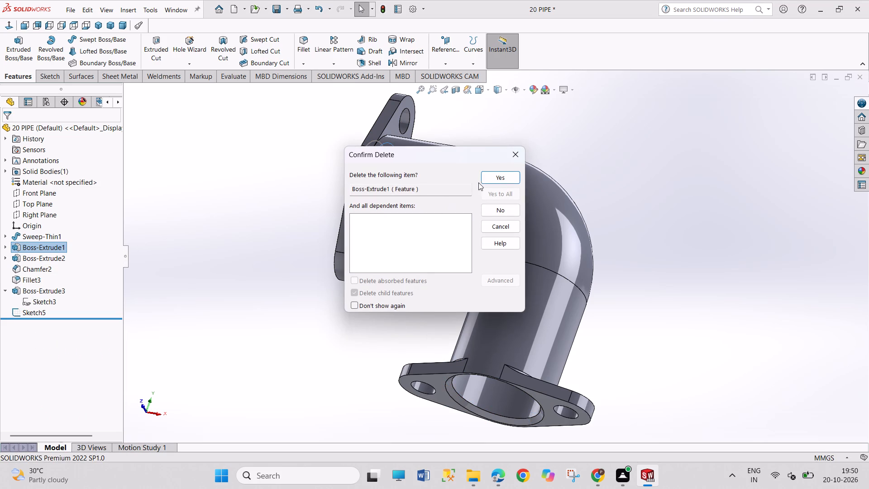
pyautogui.click(487, 182)
pyautogui.moveTo(254, 218); pyautogui.dragTo(297, 314)
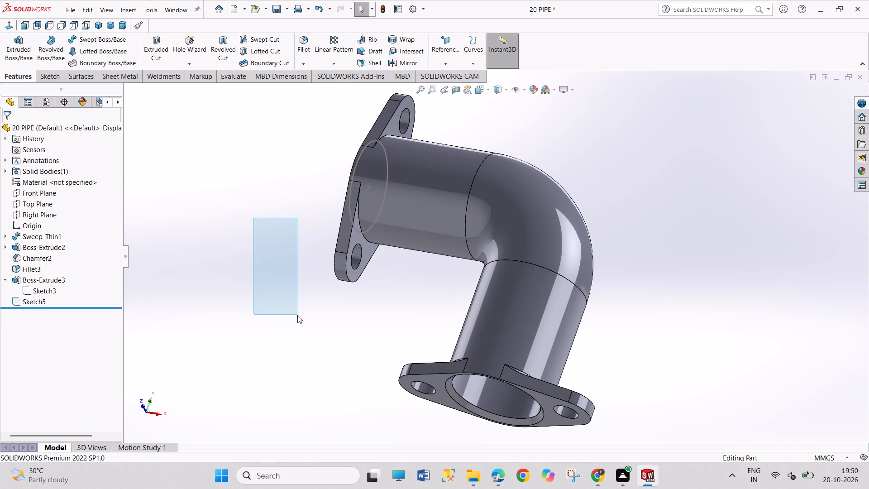
pyautogui.click(382, 14)
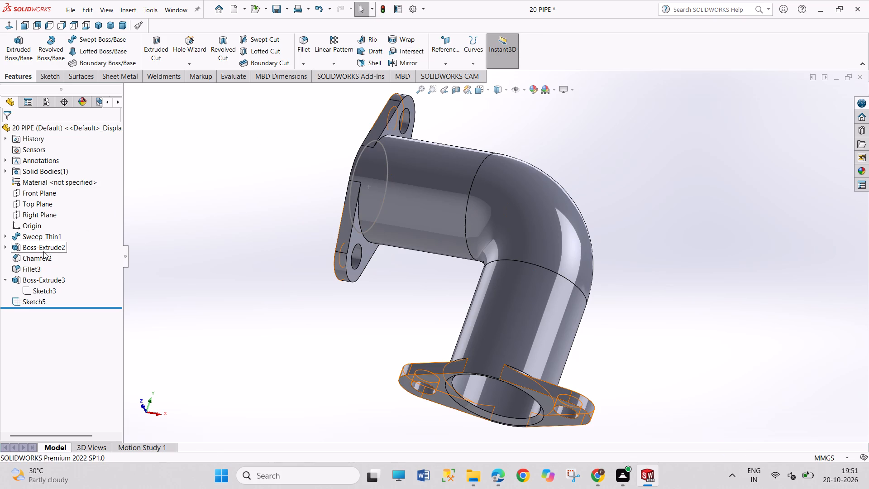
# Delete the upper flange feature Boss-Extrude3 while keeping its profile Sketch3.
pyautogui.rightClick(33, 277)
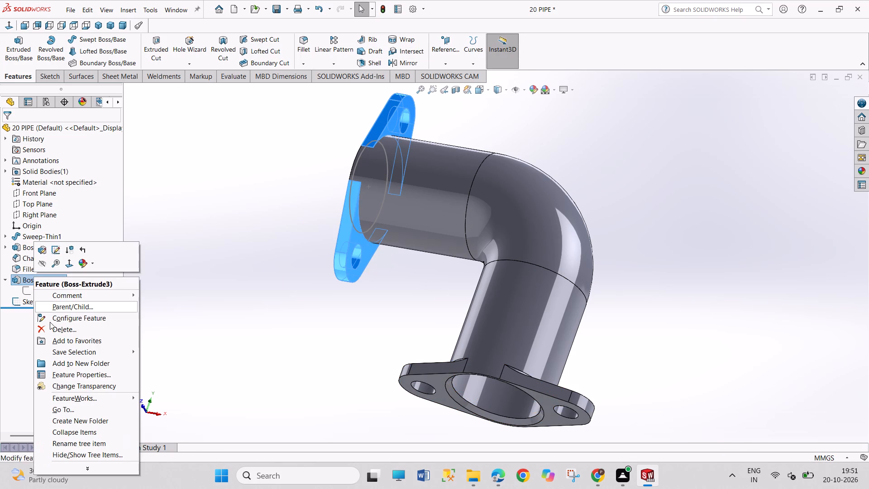
pyautogui.moveTo(185, 286); pyautogui.dragTo(234, 327)
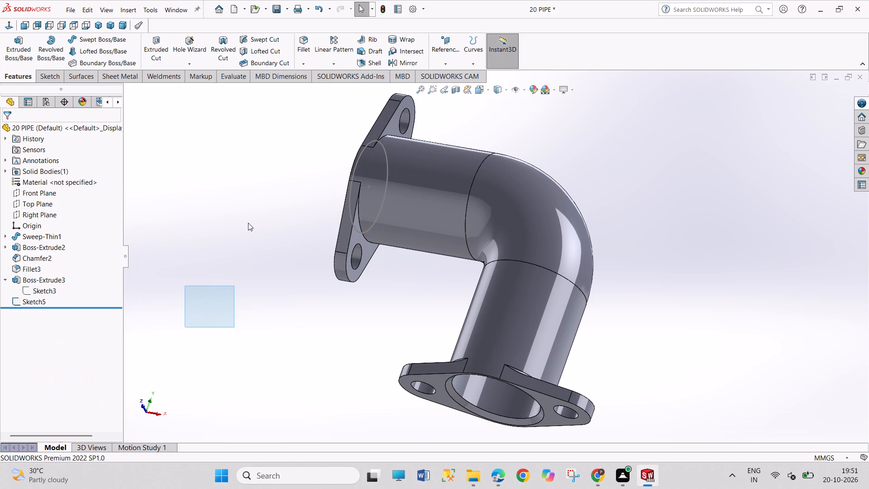
pyautogui.rightClick(24, 281)
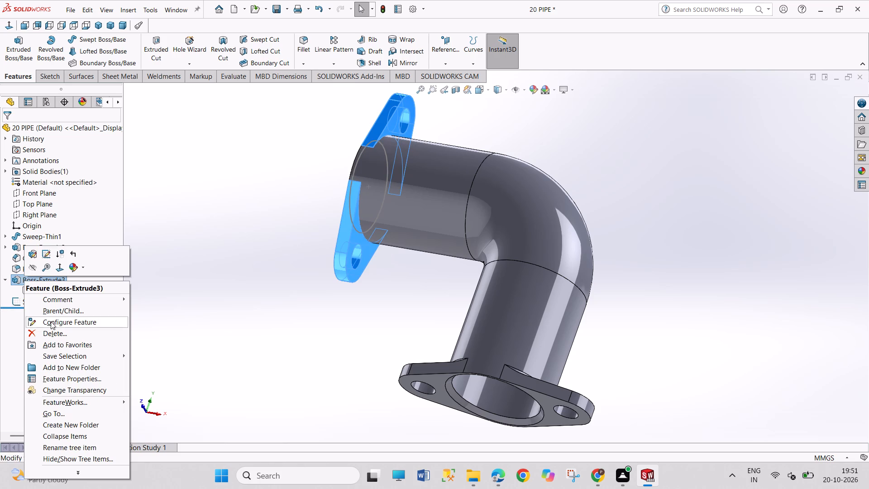
pyautogui.click(50, 333)
pyautogui.click(489, 176)
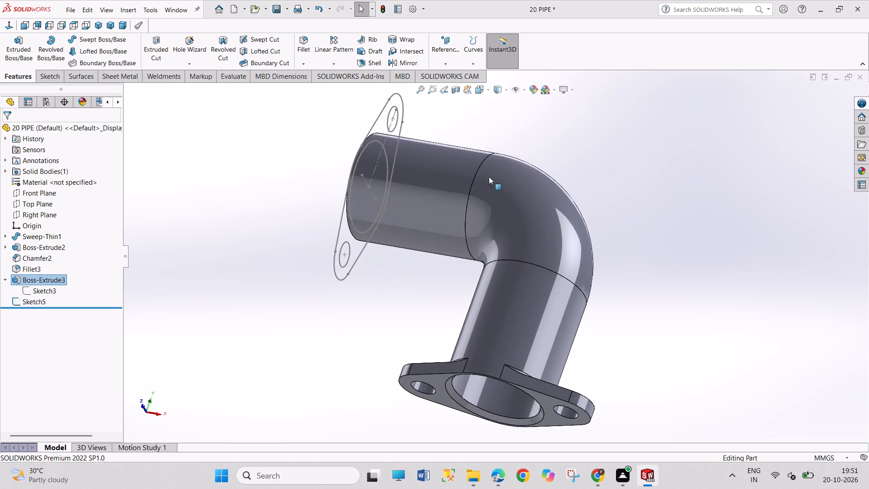
pyautogui.moveTo(244, 198); pyautogui.dragTo(277, 276)
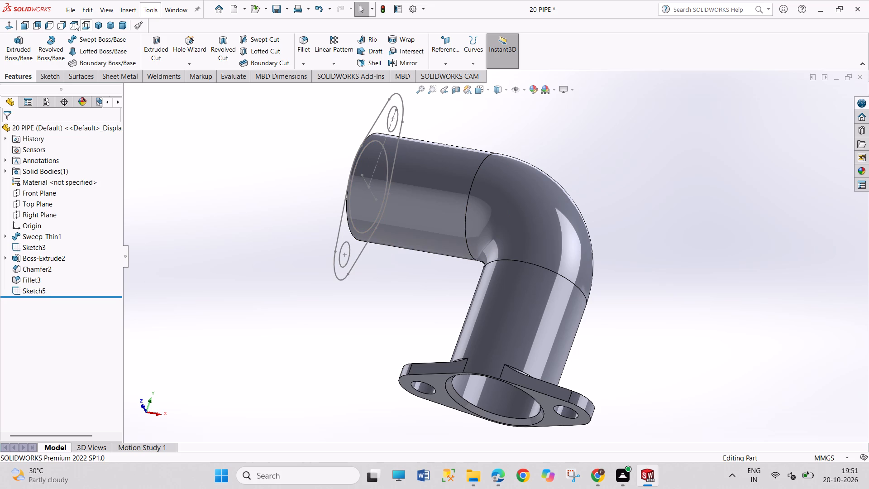
# Extrude the whole upper flange profile Sketch3 by 10 mm, reversed toward the pipe, with no individual contours selected.
pyautogui.click(22, 43)
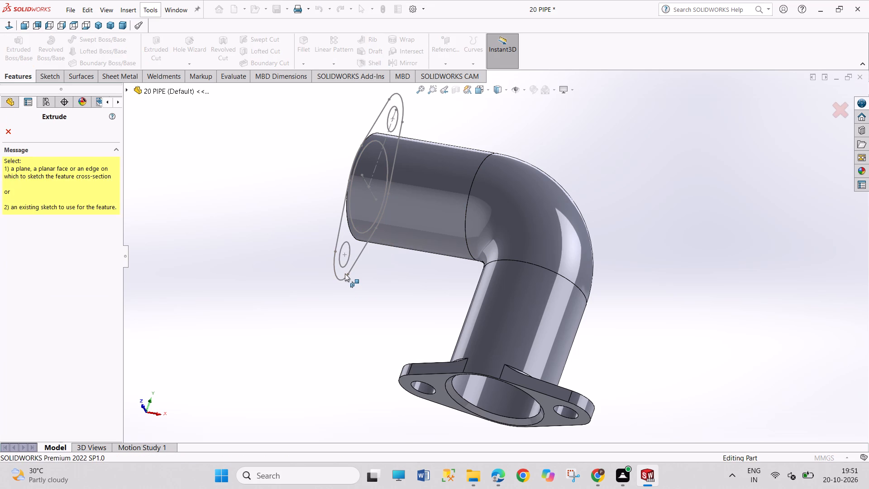
pyautogui.click(347, 277)
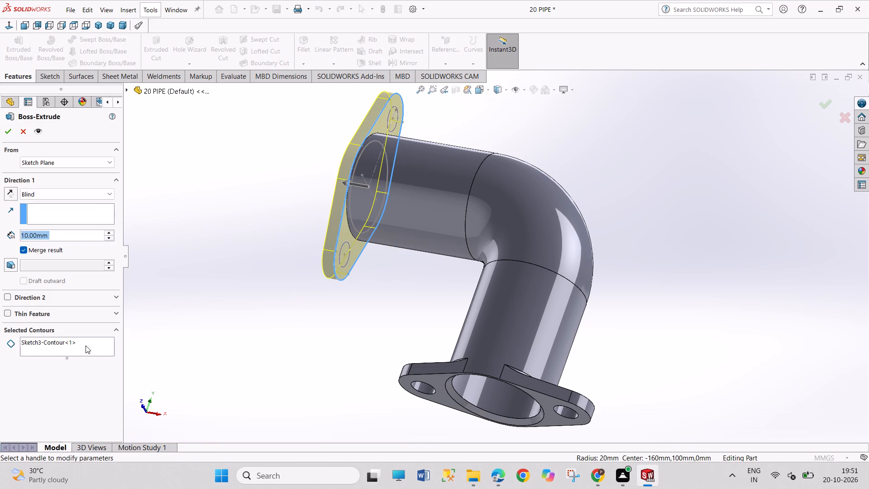
pyautogui.rightClick(42, 348)
pyautogui.click(62, 354)
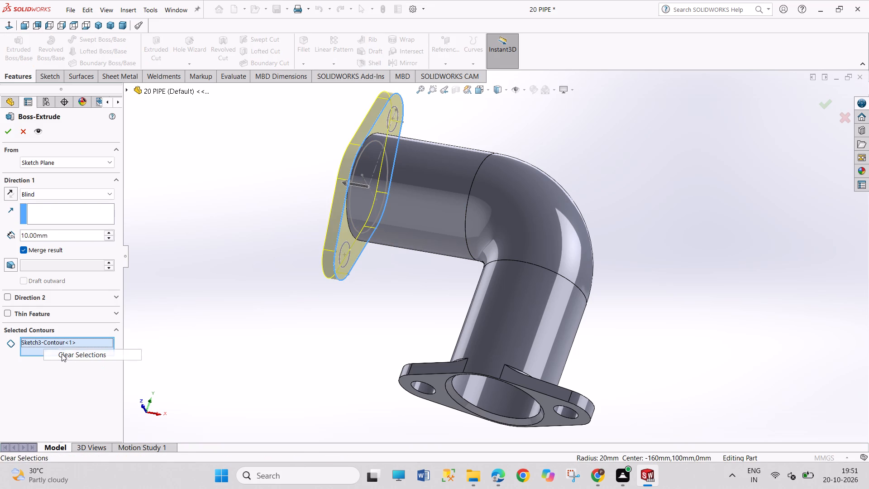
pyautogui.click(10, 195)
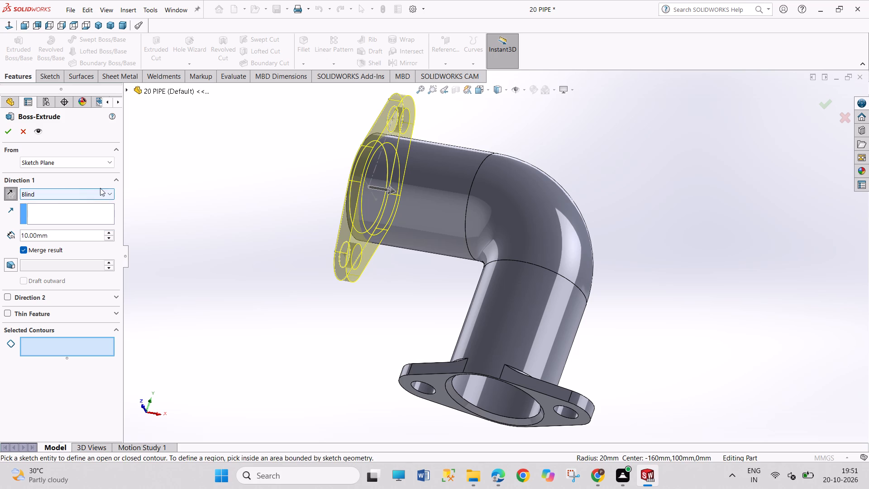
pyautogui.click(8, 130)
pyautogui.moveTo(191, 169); pyautogui.dragTo(266, 280)
# Delete the leftover circle sketch Sketch5 at the upper flange's bore.
pyautogui.scroll(1, 235, 199)
pyautogui.moveTo(342, 140); pyautogui.dragTo(347, 144, button='middle')
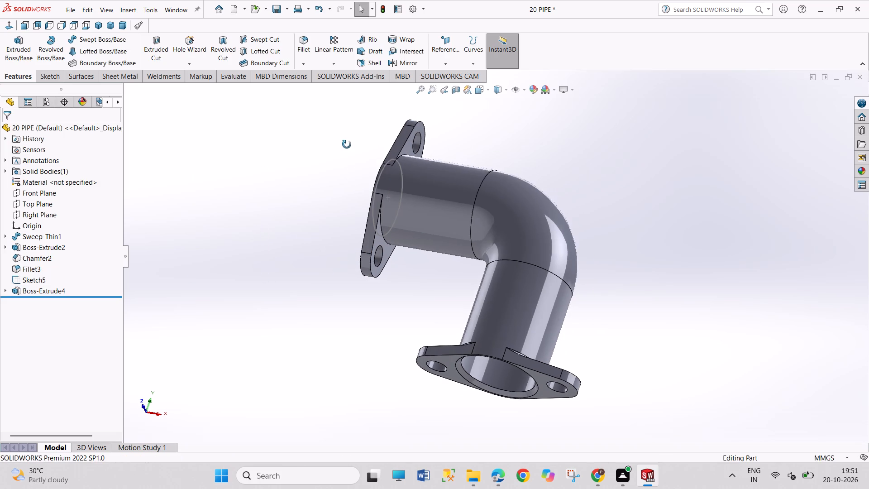
pyautogui.moveTo(347, 144); pyautogui.dragTo(358, 153, button='middle')
pyautogui.moveTo(359, 146); pyautogui.dragTo(466, 261, button='middle')
pyautogui.scroll(1, 509, 286)
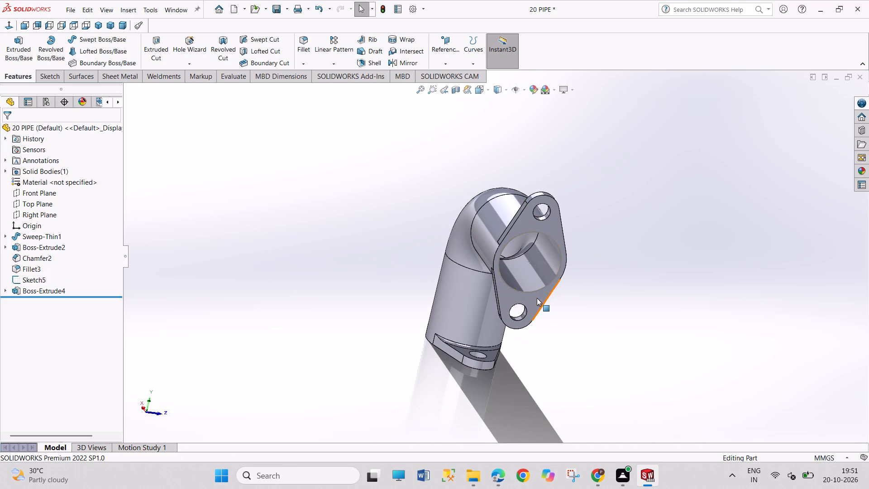
pyautogui.scroll(-5, 581, 280)
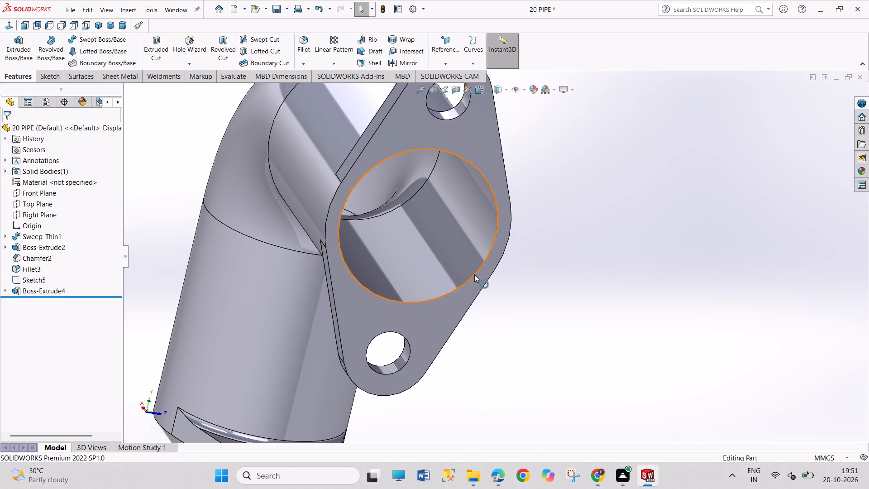
pyautogui.rightClick(474, 274)
pyautogui.click(484, 397)
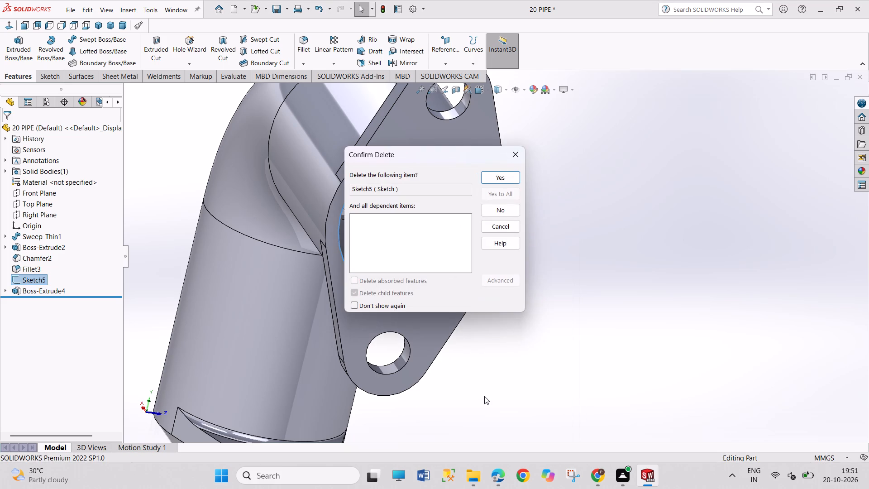
pyautogui.click(504, 184)
pyautogui.moveTo(551, 255); pyautogui.dragTo(584, 313)
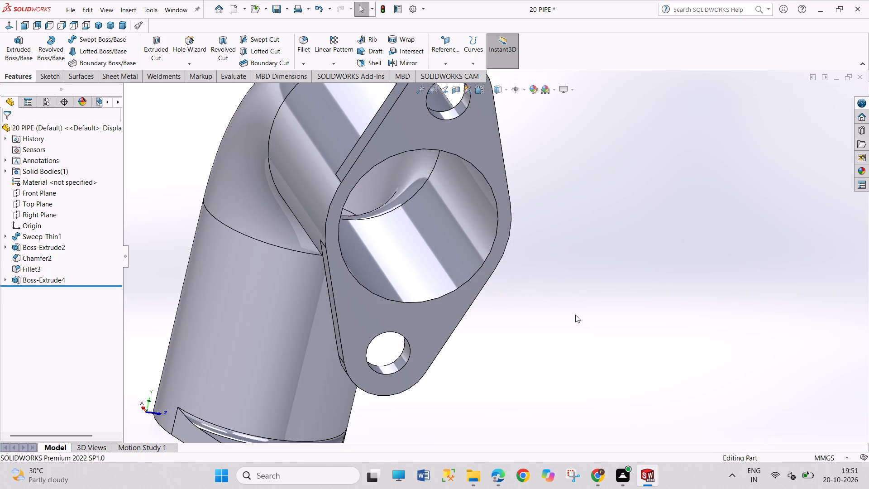
# Chamfer the inner bore edge on the upper flange face by 4 mm at 45 degrees.
pyautogui.click(304, 62)
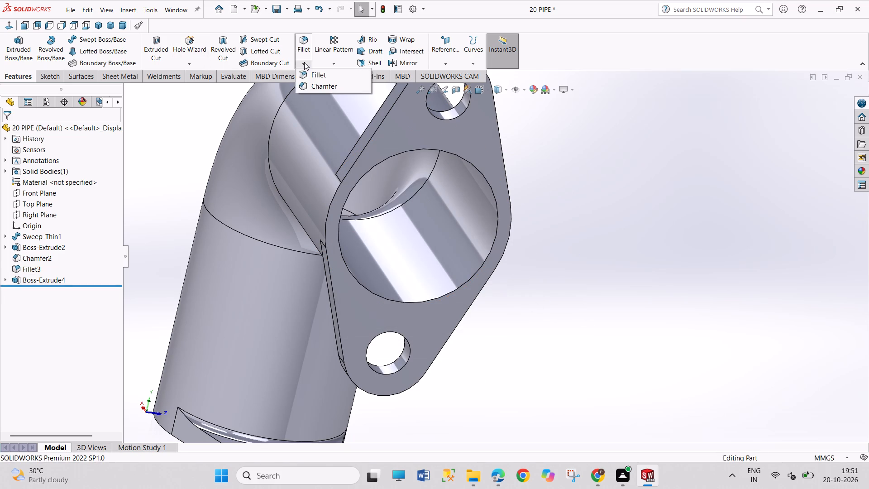
pyautogui.click(316, 86)
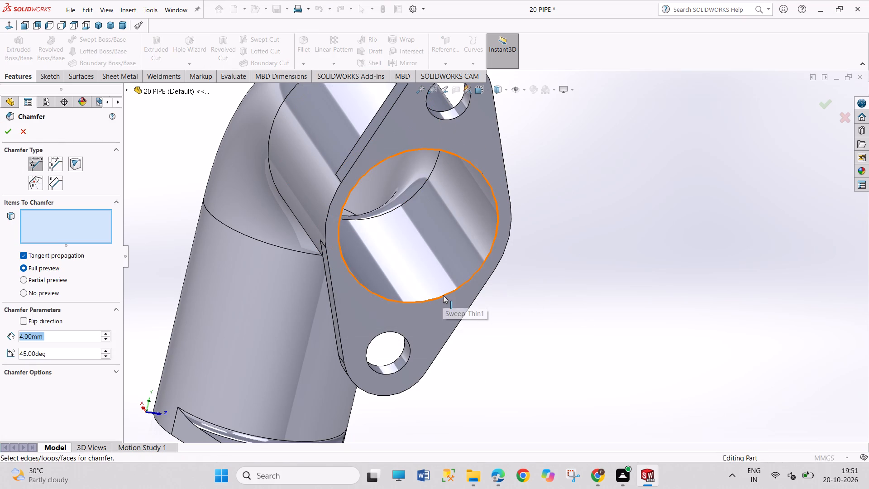
pyautogui.click(443, 295)
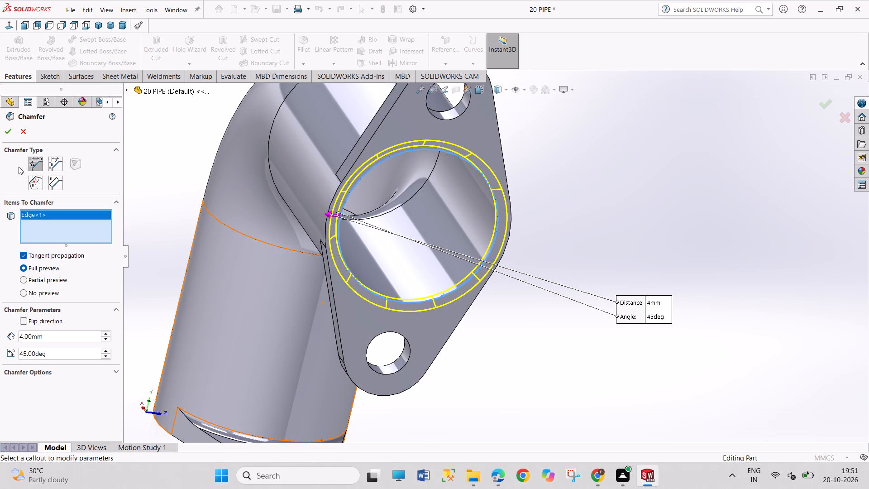
pyautogui.click(8, 132)
pyautogui.moveTo(653, 141); pyautogui.dragTo(697, 225)
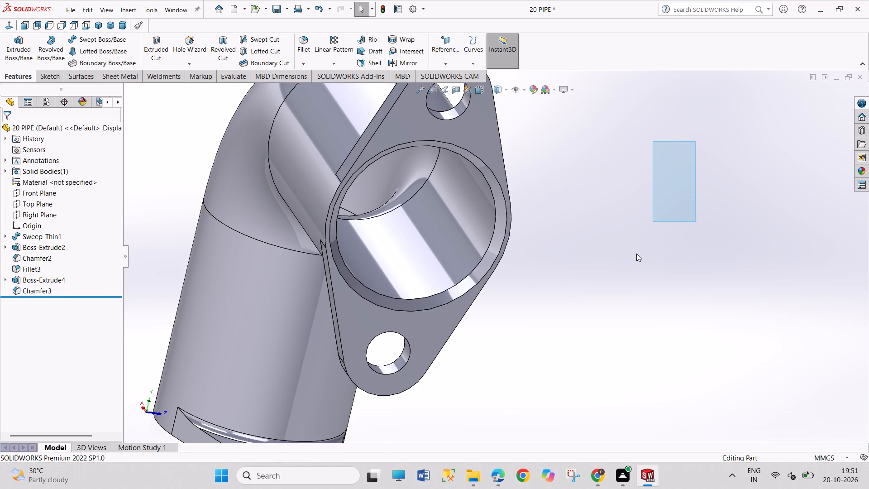
# Fillet the two edges where the pipe meets the back of the upper flange with a 3 mm radius.
pyautogui.scroll(1, 636, 254)
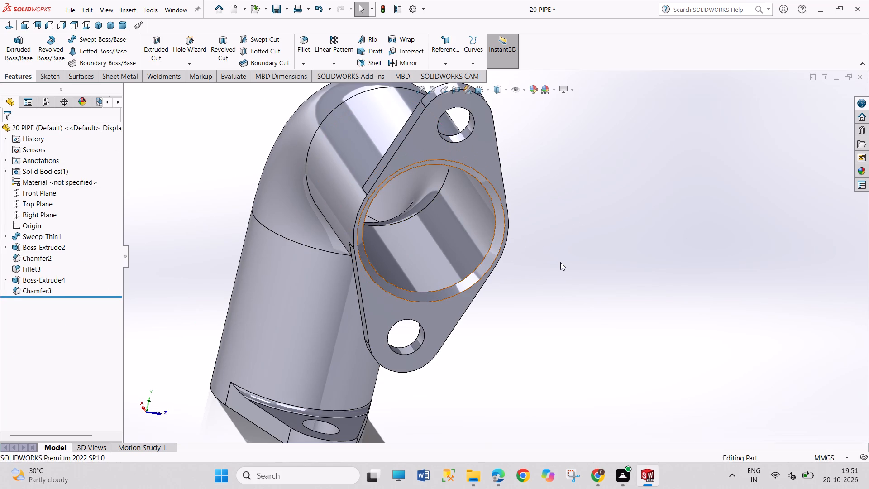
pyautogui.scroll(3, 560, 262)
pyautogui.moveTo(560, 262); pyautogui.dragTo(483, 295, button='middle')
pyautogui.moveTo(560, 262); pyautogui.dragTo(502, 285, button='right')
pyautogui.moveTo(560, 262); pyautogui.dragTo(485, 294)
pyautogui.scroll(-3, 552, 249)
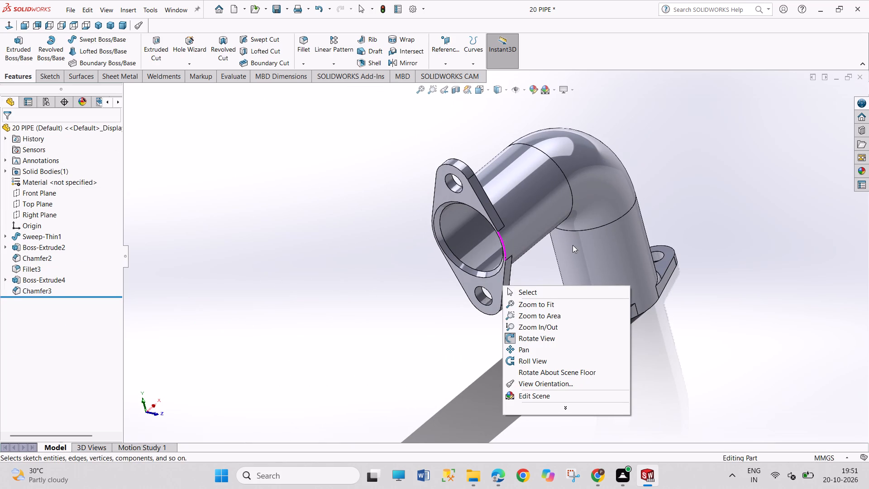
pyautogui.click(556, 288)
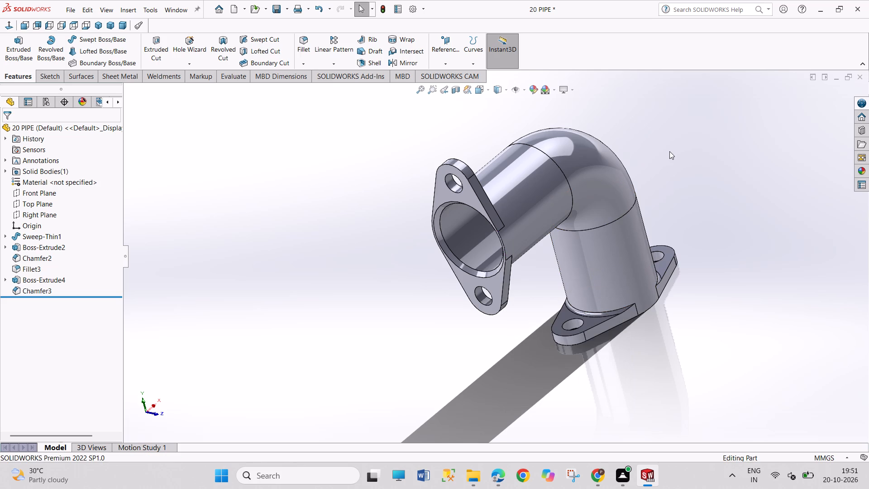
pyautogui.moveTo(668, 151); pyautogui.dragTo(594, 208, button='middle')
pyautogui.scroll(-1, 586, 229)
pyautogui.scroll(1, 570, 235)
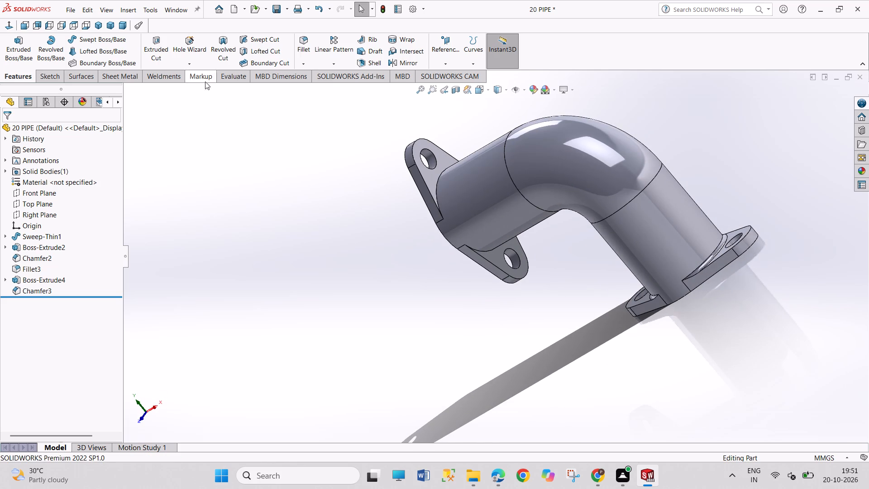
pyautogui.click(306, 46)
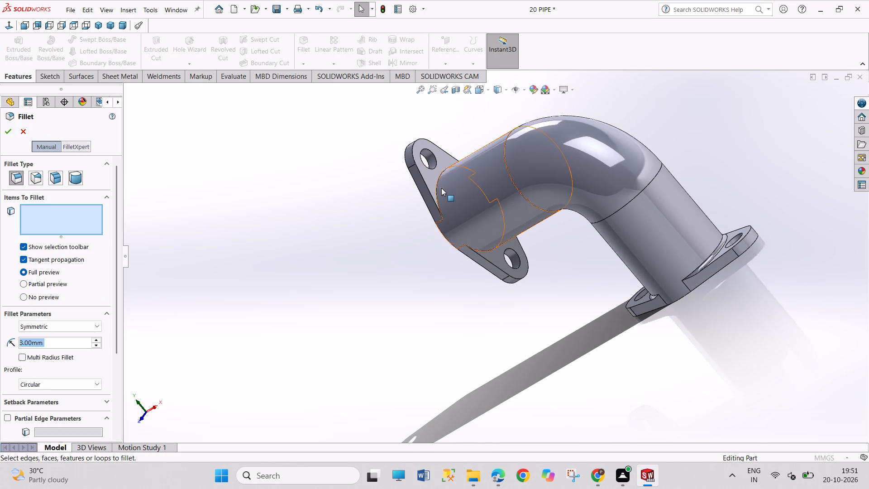
pyautogui.click(438, 187)
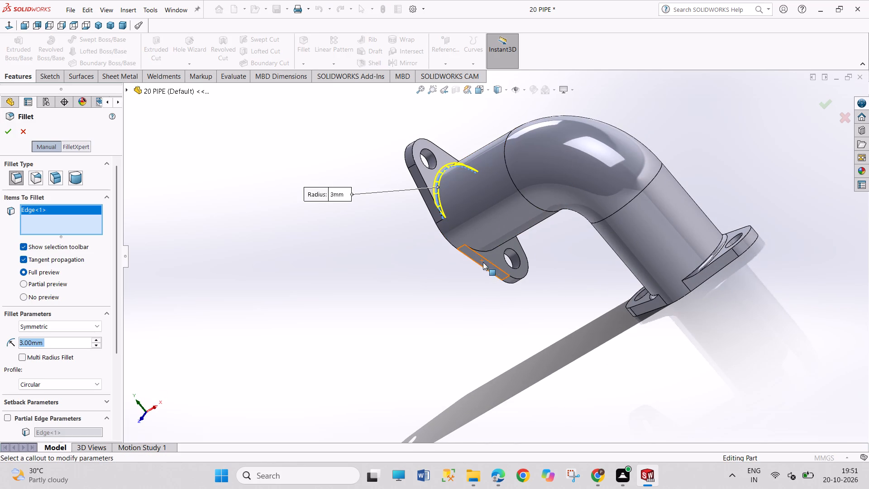
pyautogui.click(487, 250)
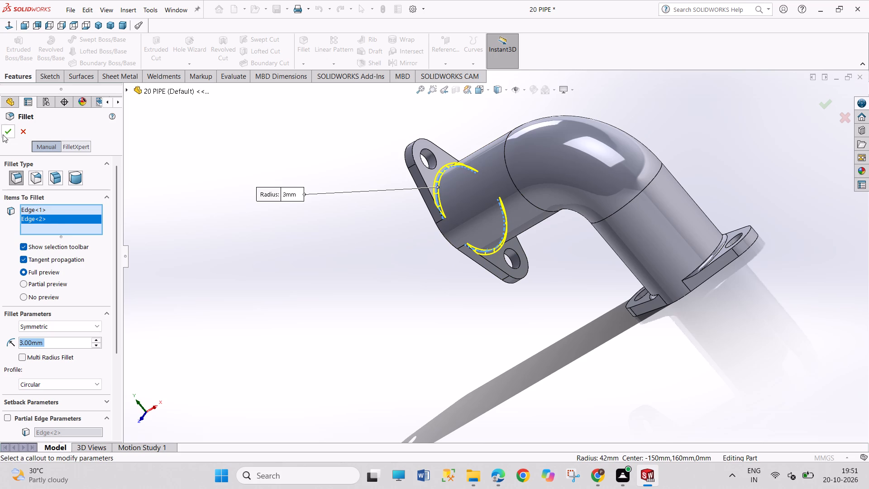
pyautogui.click(3, 133)
pyautogui.moveTo(325, 266); pyautogui.dragTo(380, 366)
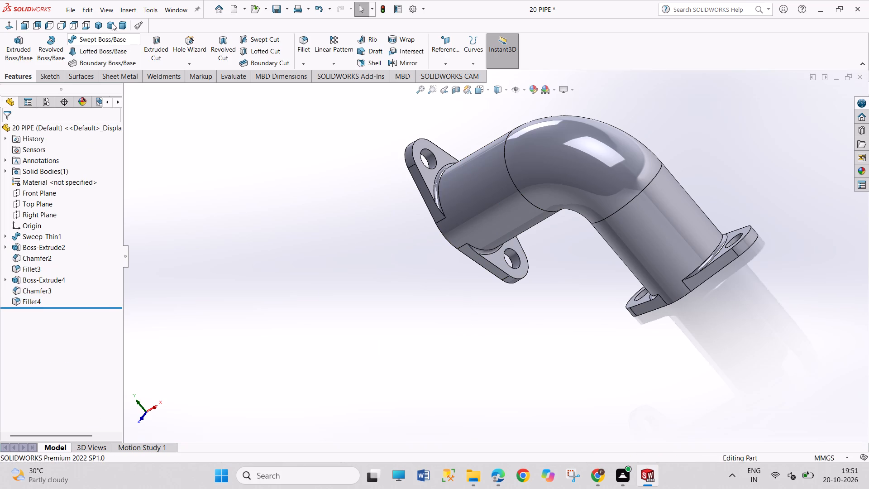
# Set the part to the isometric view and save it.
pyautogui.click(100, 24)
pyautogui.moveTo(235, 209); pyautogui.dragTo(311, 339)
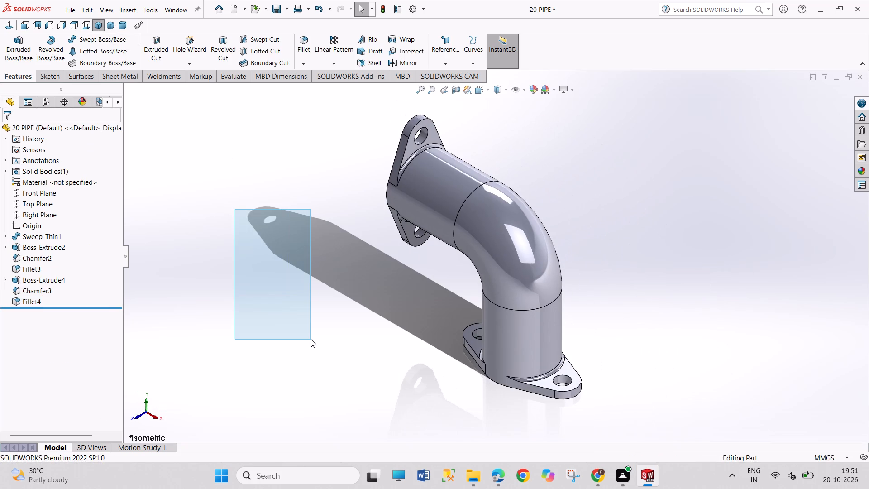
pyautogui.hotkey('ctrl', 's')
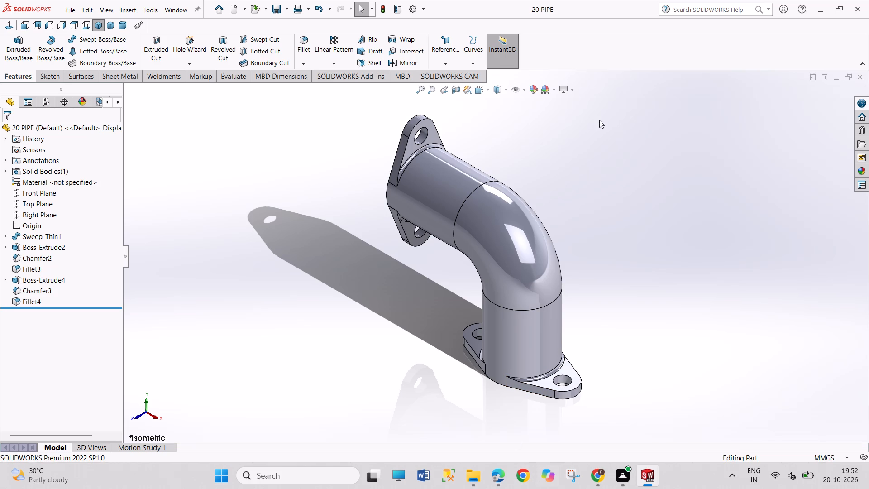
pyautogui.moveTo(604, 158); pyautogui.dragTo(639, 266)
pyautogui.moveTo(625, 214); pyautogui.dragTo(647, 270)
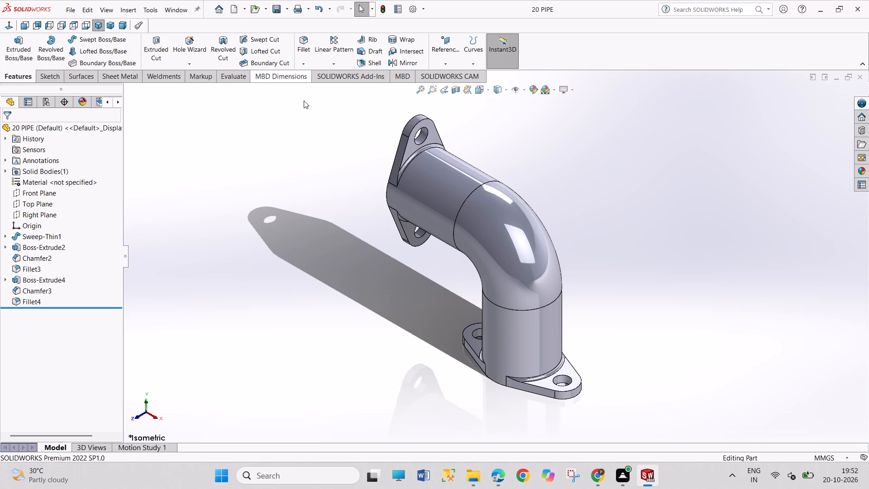
# Switch to the open 20 PIPE drawing, Sheet1.
pyautogui.click(177, 3)
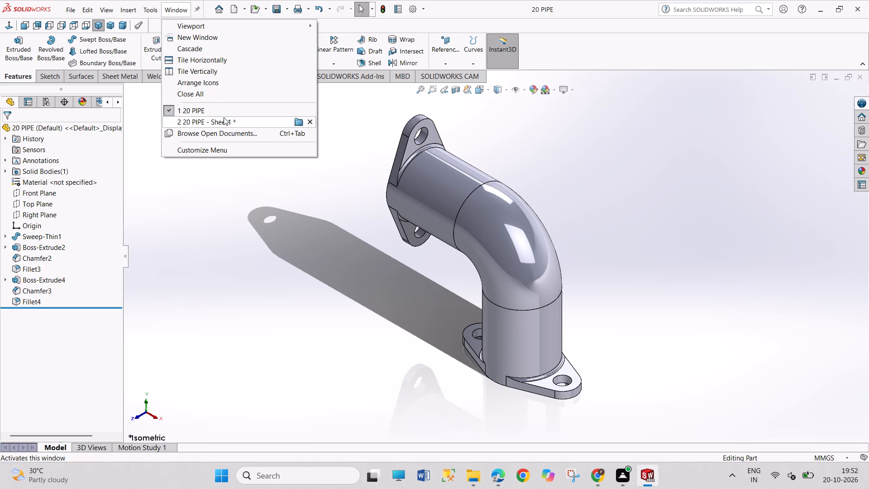
pyautogui.click(234, 125)
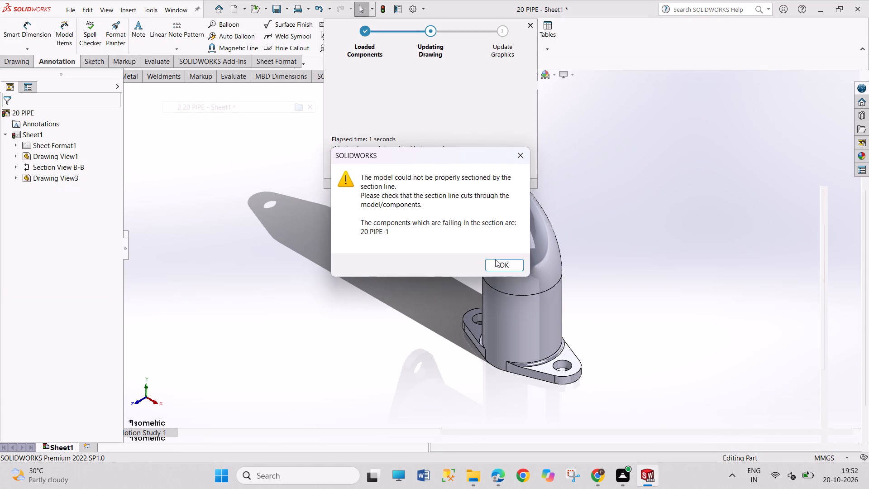
pyautogui.click(497, 263)
pyautogui.click(497, 263)
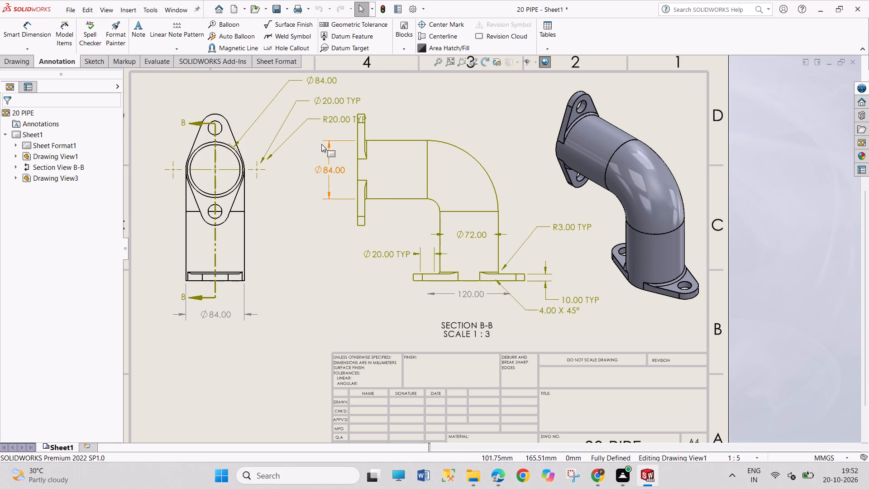
# Delete the R20.00 TYP, Ø20.00 TYP and leader-style Ø84.00 dimensions from the flange end view.
pyautogui.click(334, 119)
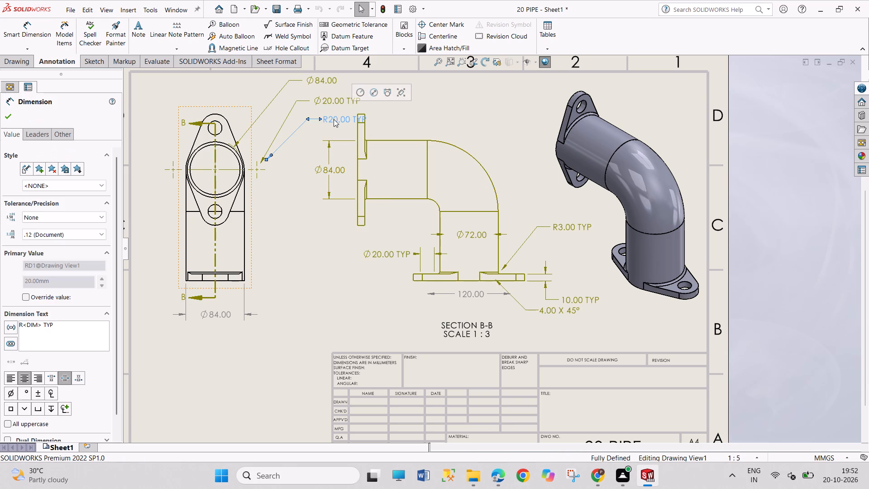
pyautogui.press('Delete')
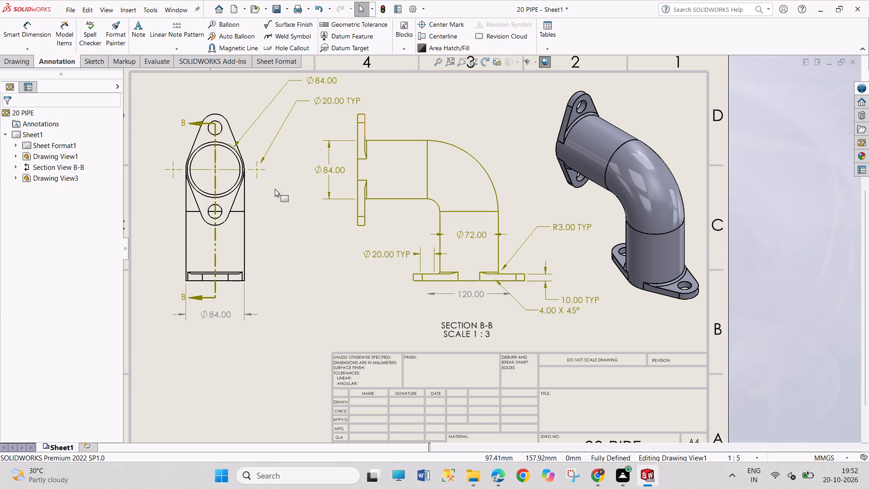
pyautogui.click(337, 101)
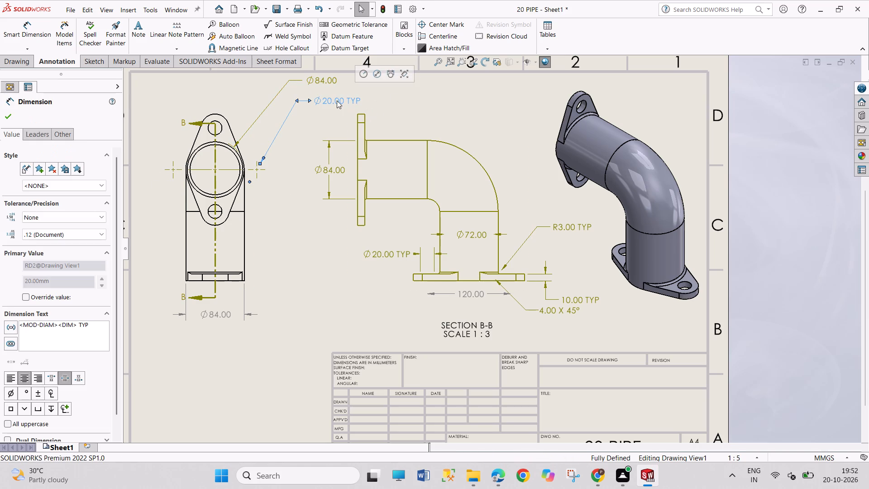
pyautogui.click(385, 10)
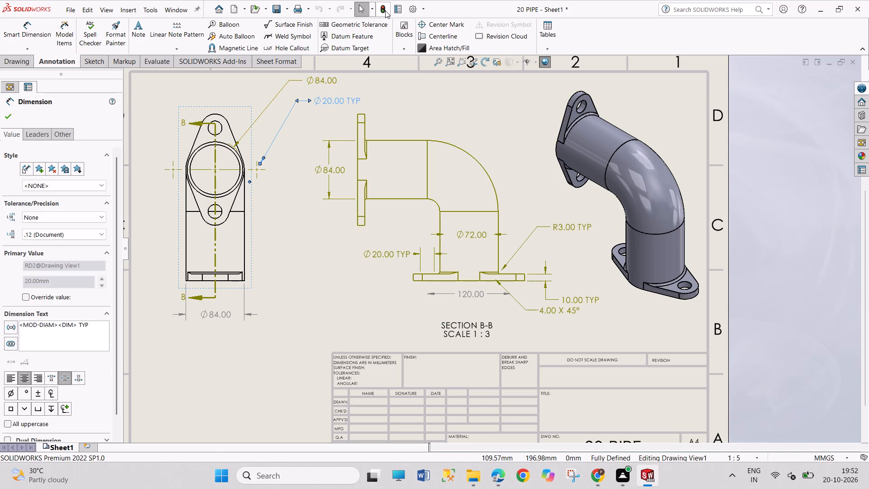
pyautogui.press('Delete')
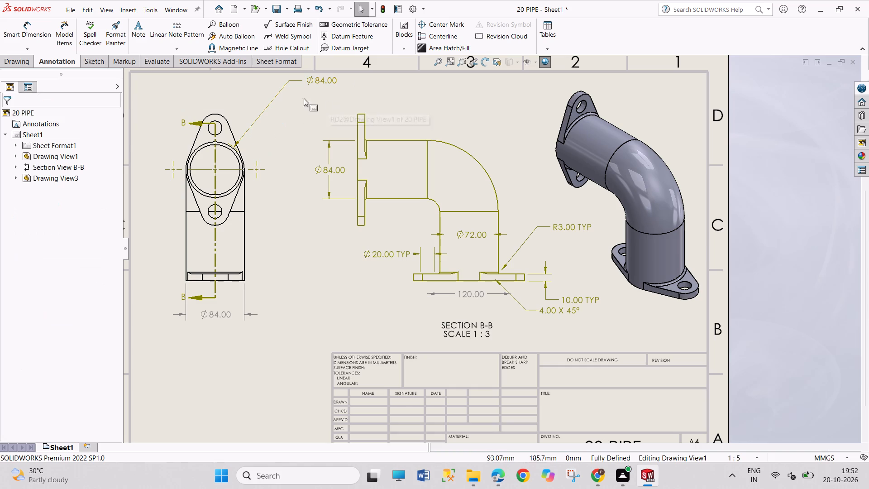
pyautogui.click(313, 85)
pyautogui.press('Delete')
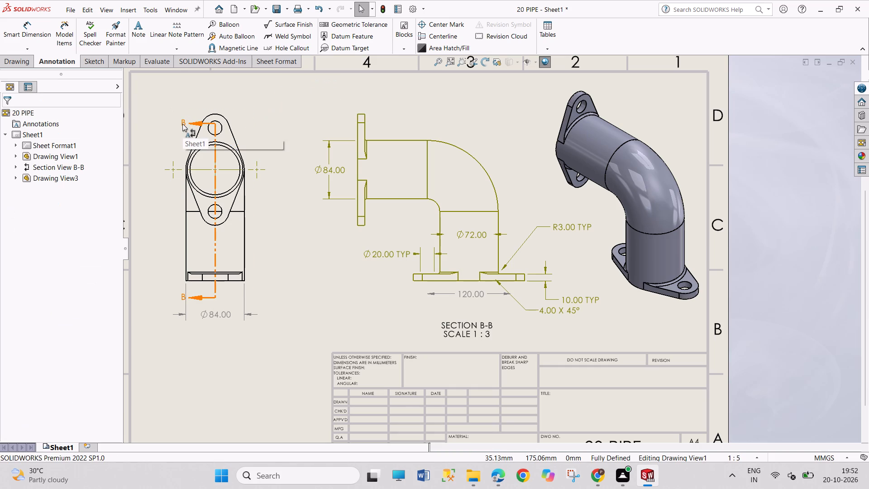
# Delete cutting line B-B together with its section view and section sketch.
pyautogui.click(182, 124)
pyautogui.press('Delete')
pyautogui.press('Delete')
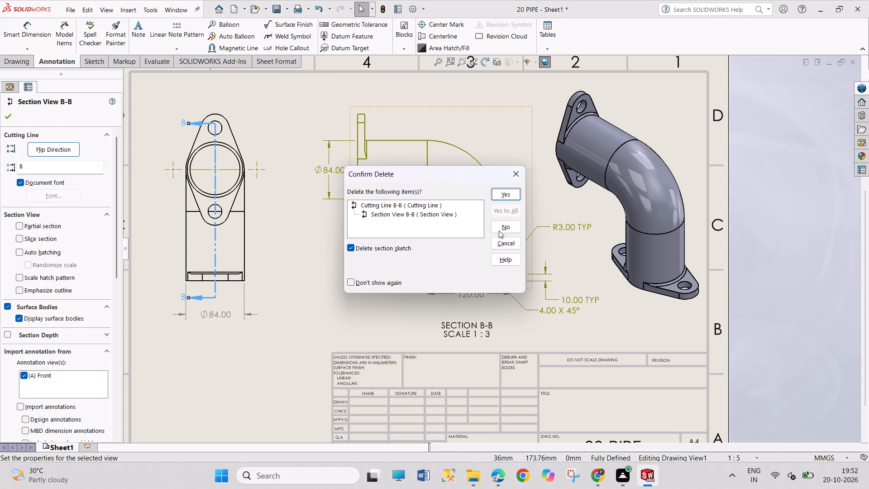
pyautogui.click(516, 194)
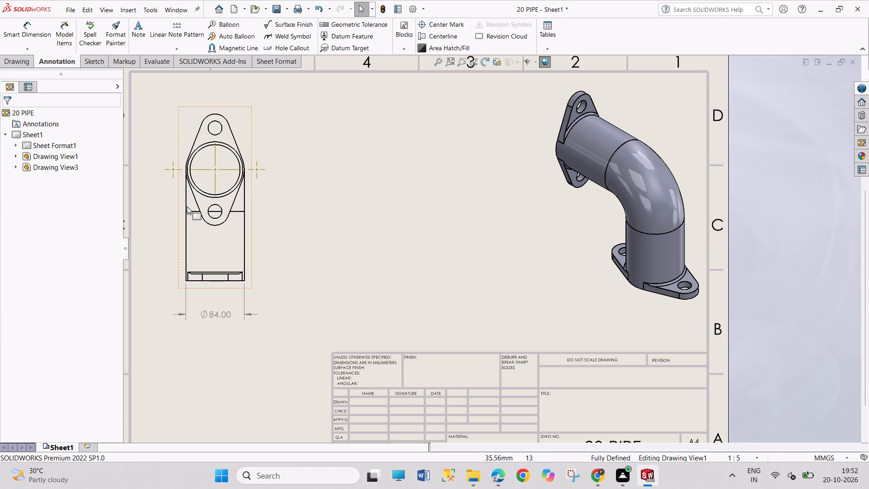
# Delete the stray center marks on both sides of the flange end view.
pyautogui.click(259, 171)
pyautogui.press('Delete')
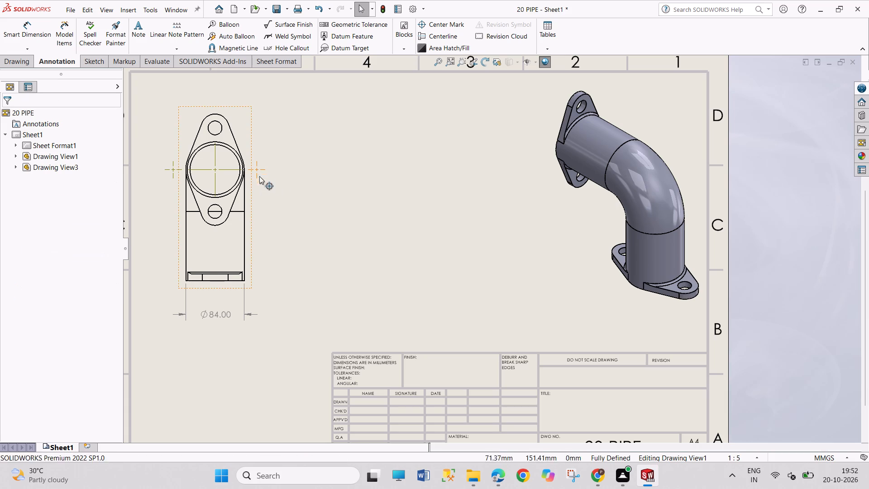
pyautogui.click(173, 173)
pyautogui.press('Delete')
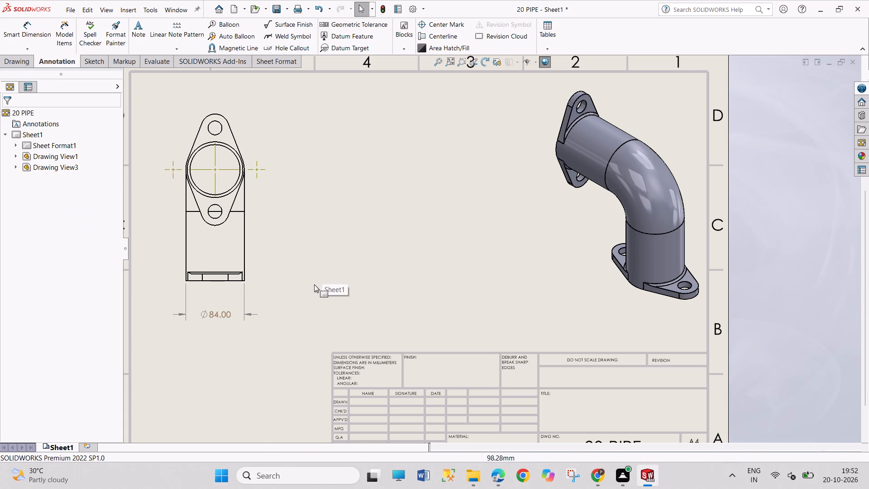
# Dimension the outer central circle's diameter, the upper flange ear's end radius and the upper bolt hole's diameter in the end view.
pyautogui.moveTo(314, 284); pyautogui.dragTo(323, 163, button='right')
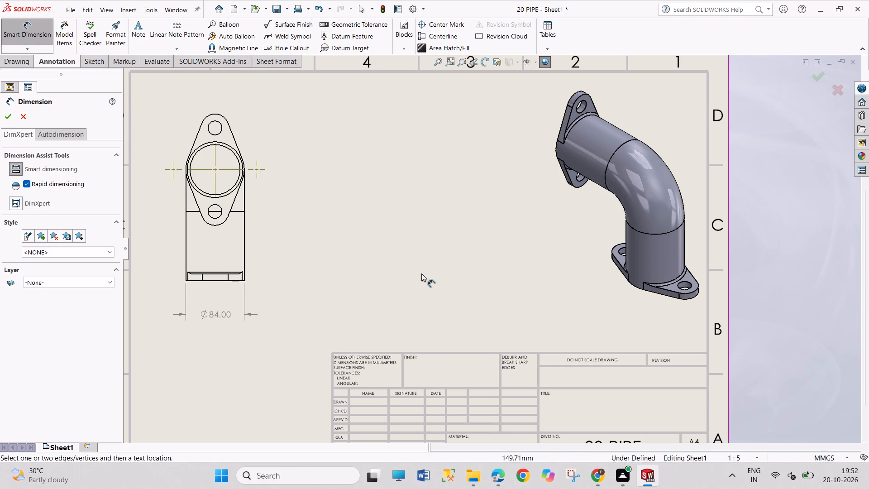
pyautogui.click(230, 145)
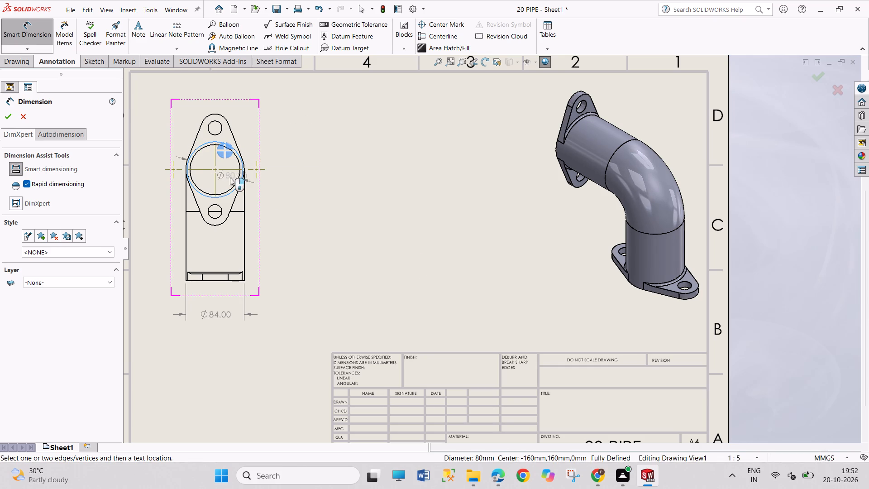
pyautogui.click(288, 106)
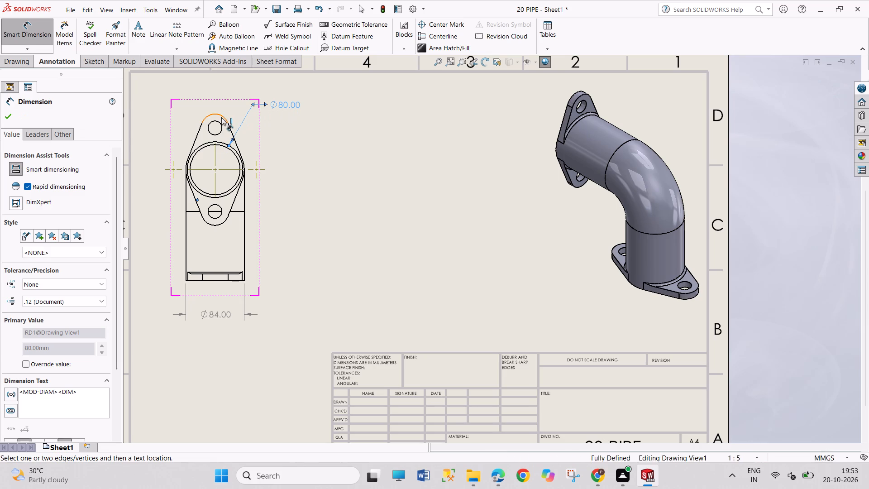
pyautogui.click(222, 116)
pyautogui.click(222, 116)
pyautogui.click(220, 125)
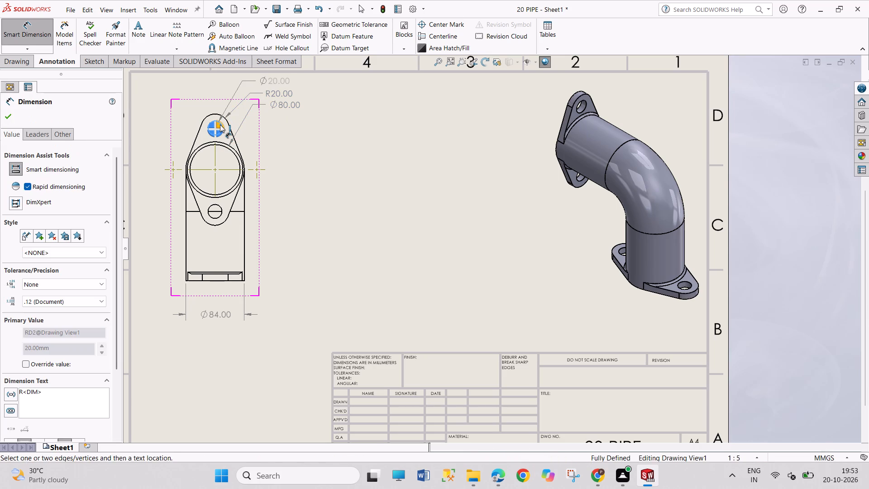
pyautogui.click(220, 125)
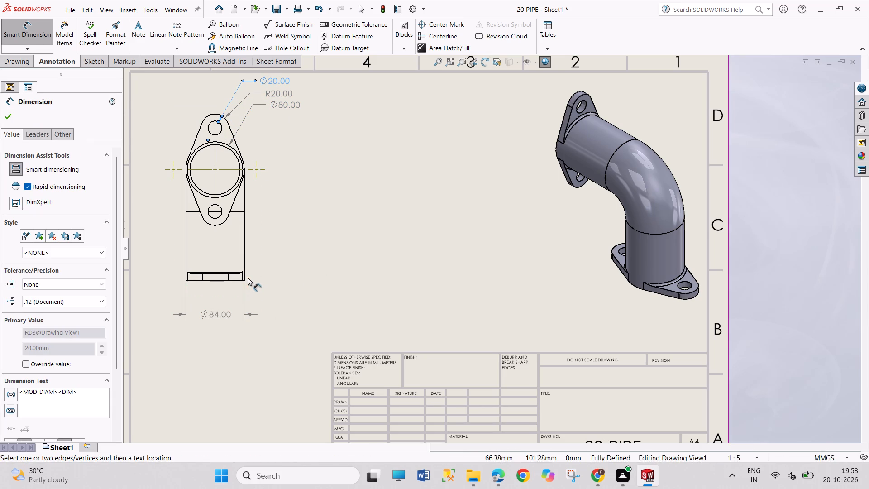
pyautogui.rightClick(386, 216)
pyautogui.click(411, 259)
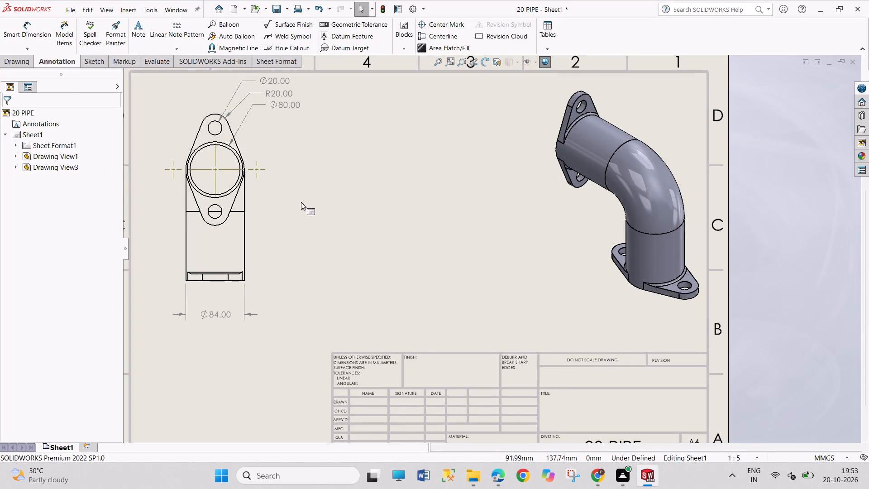
# Append TYP to the Ø20.00 hole dimension and the R20.00 ear radius dimension.
pyautogui.click(286, 81)
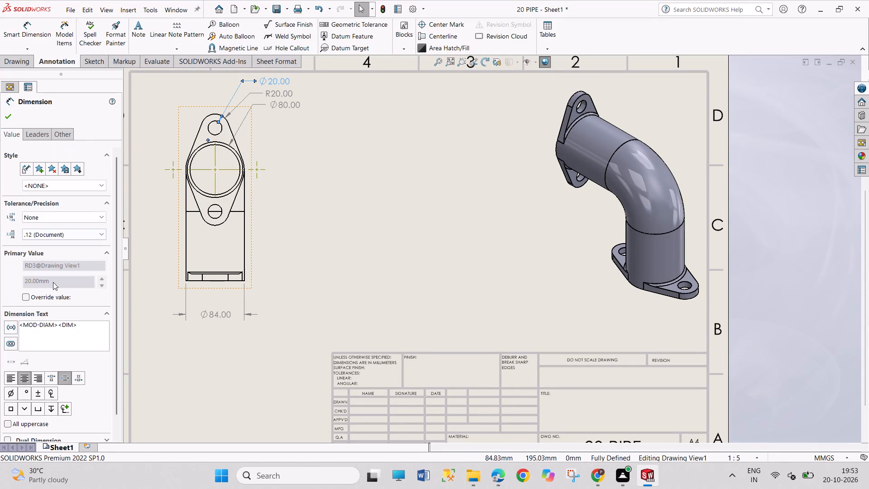
pyautogui.click(90, 328)
pyautogui.press('space')
pyautogui.write('TYP')
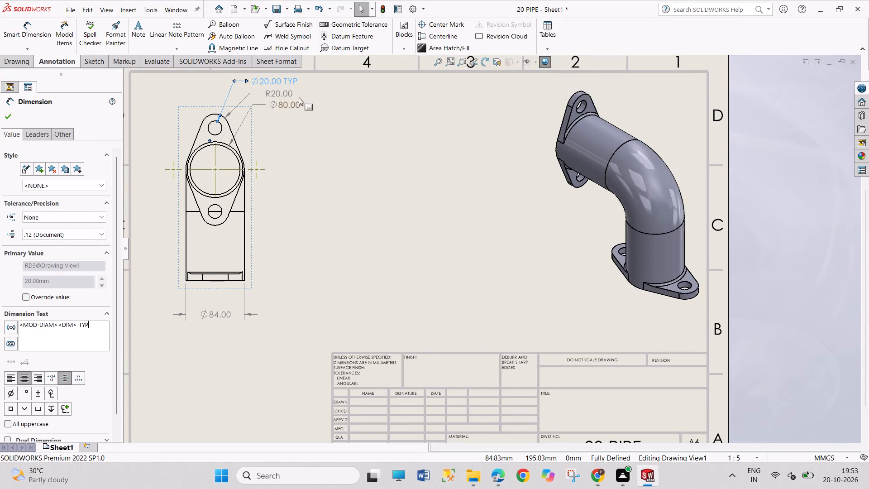
pyautogui.click(286, 95)
pyautogui.click(62, 333)
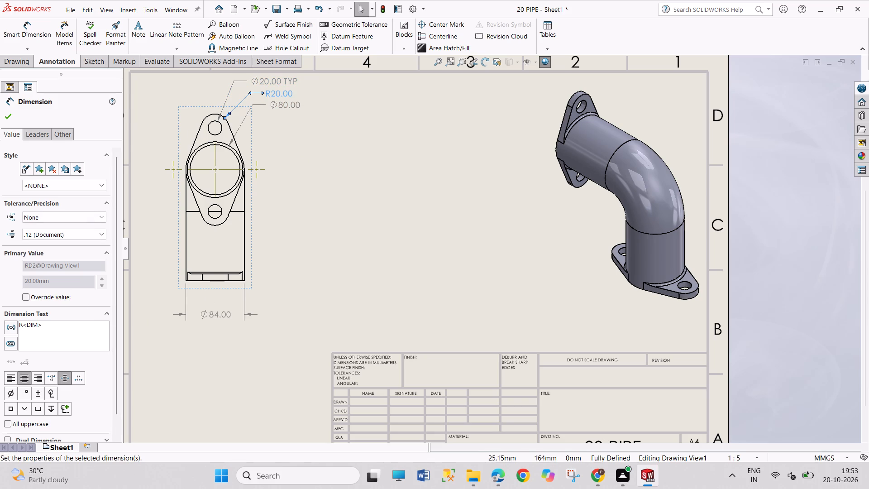
pyautogui.press('space')
pyautogui.write('TYP')
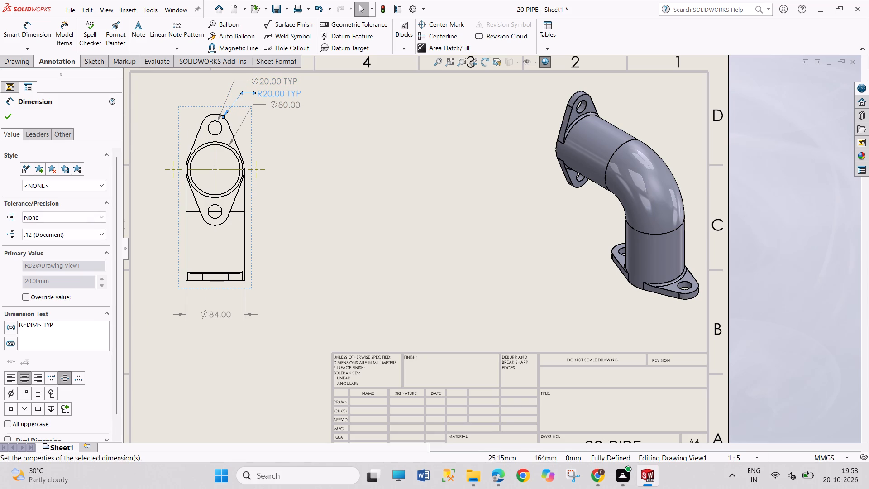
pyautogui.click(373, 216)
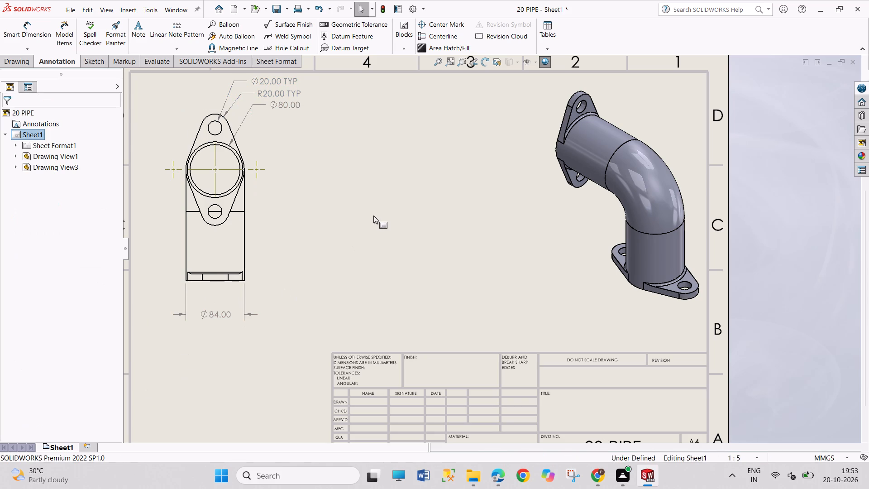
# Dimension the vertical center distance between the two flange bolt holes, placing it outside the flange, opposite the diameter callouts.
pyautogui.moveTo(377, 262); pyautogui.dragTo(362, 100, button='right')
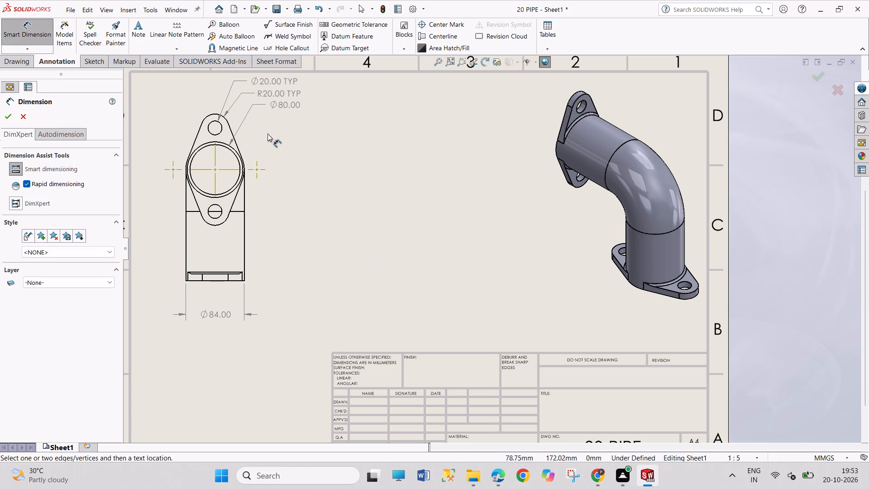
pyautogui.click(217, 133)
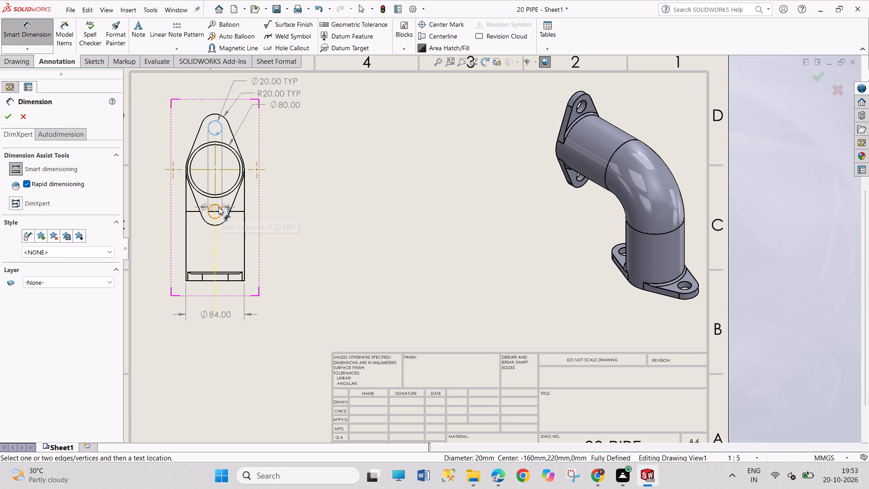
pyautogui.click(219, 207)
pyautogui.click(152, 170)
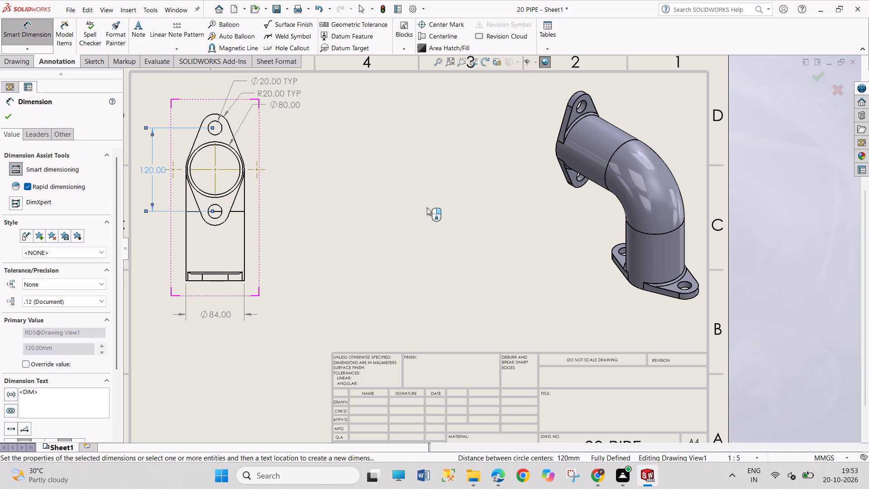
pyautogui.rightClick(427, 207)
pyautogui.click(446, 249)
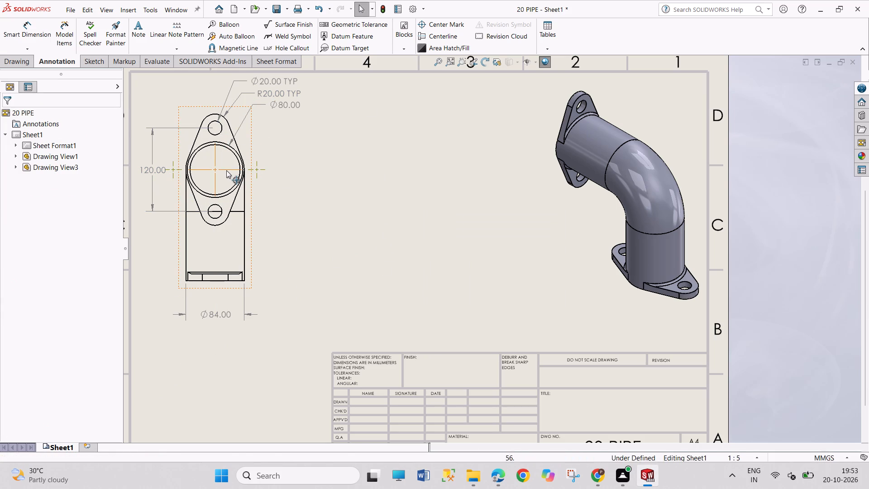
# Delete the remaining old center marks at the pipe bore and on both sides of the flange in the end view.
pyautogui.click(226, 170)
pyautogui.press('Delete')
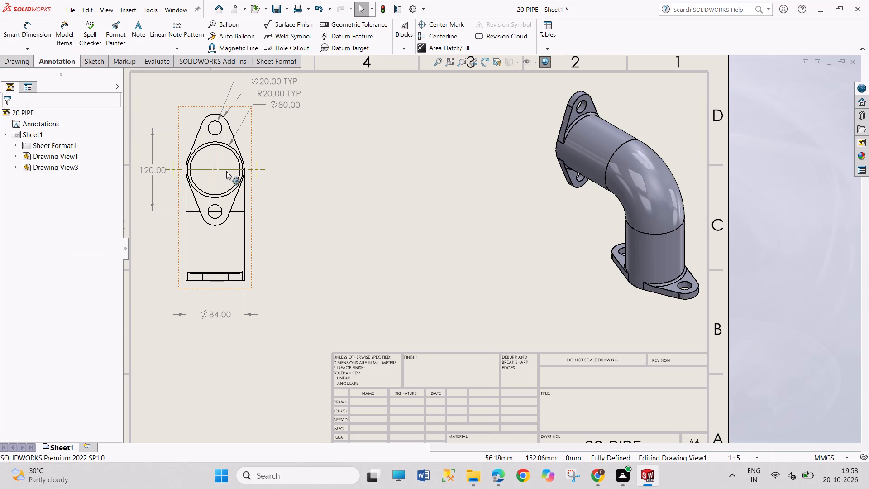
pyautogui.click(226, 171)
pyautogui.press('Delete')
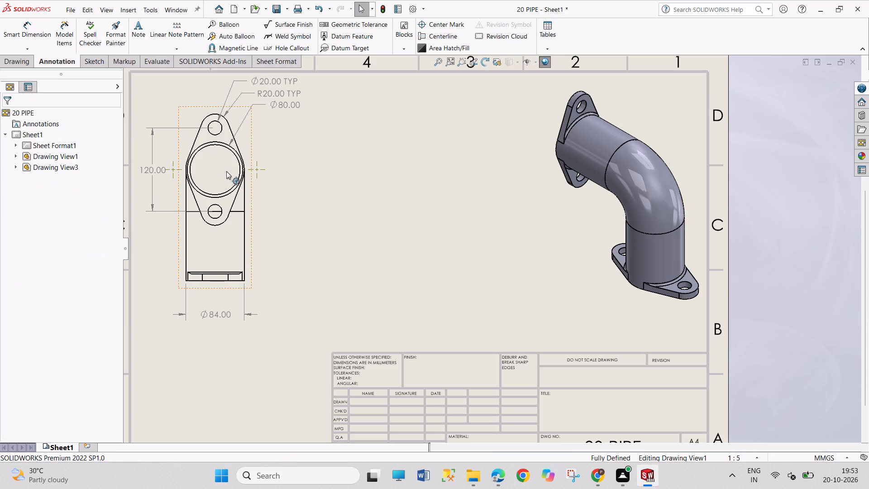
pyautogui.click(255, 170)
pyautogui.press('Delete')
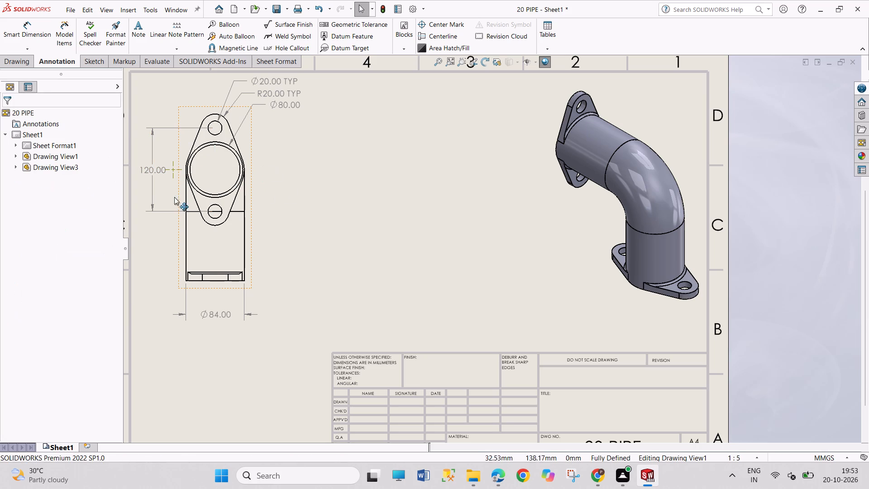
pyautogui.click(173, 171)
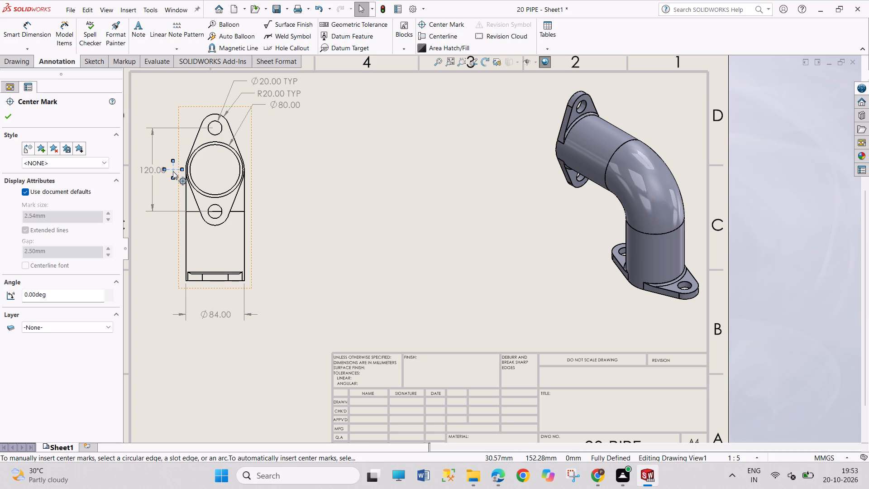
pyautogui.press('Delete')
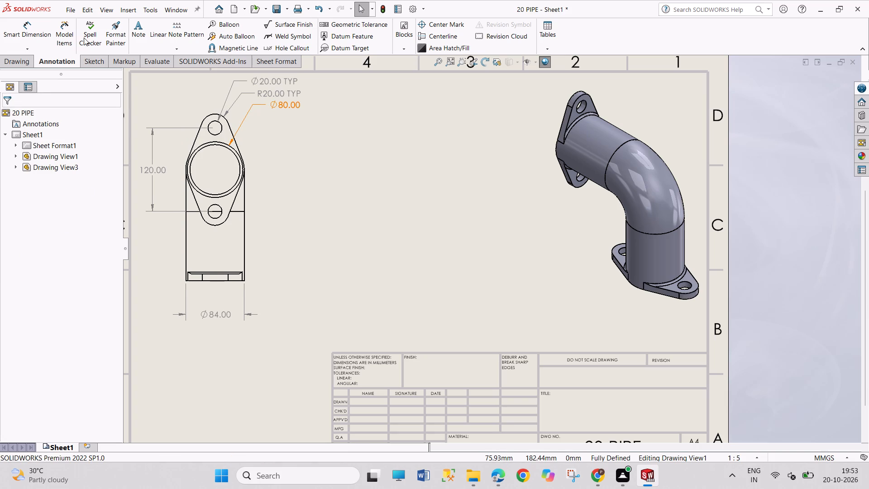
# Add a center mark to the outer central circle of the end view, overriding document defaults to use the centerline font.
pyautogui.click(440, 25)
pyautogui.click(238, 180)
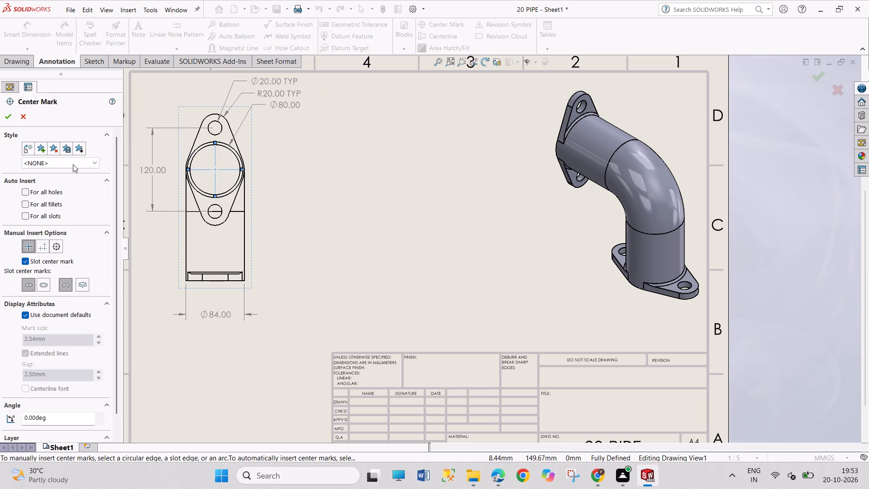
pyautogui.click(5, 112)
pyautogui.moveTo(316, 192); pyautogui.dragTo(321, 228)
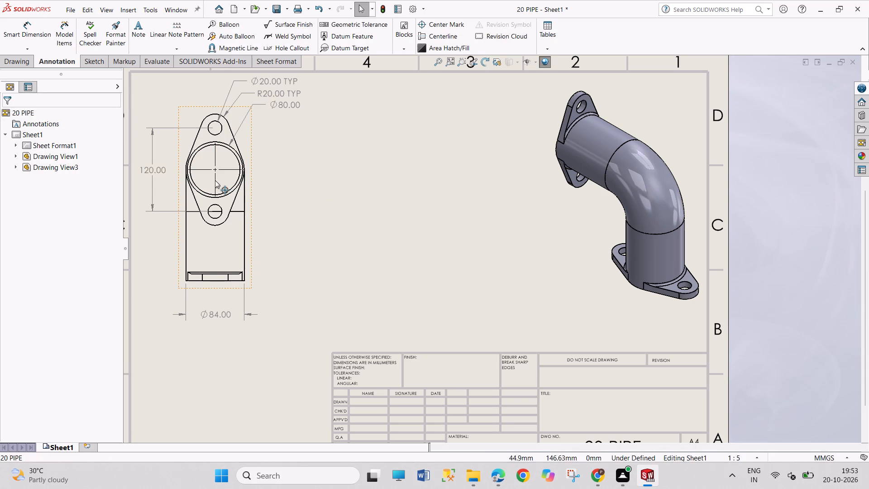
pyautogui.click(216, 179)
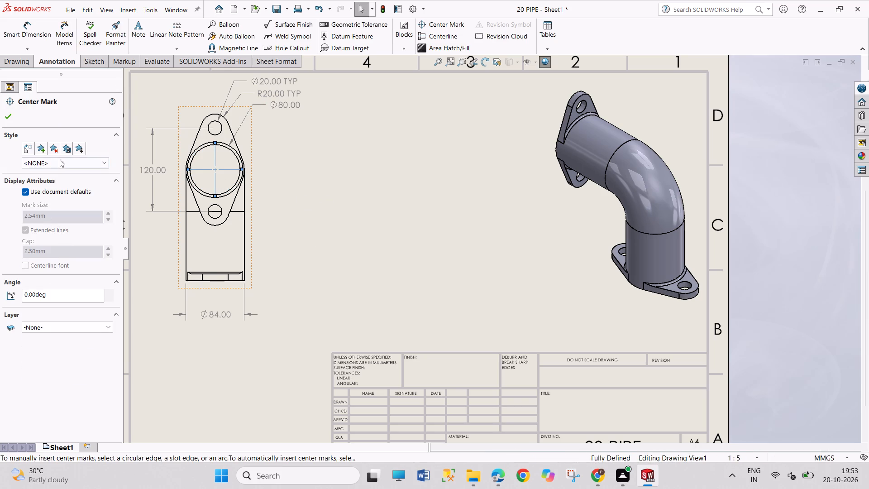
pyautogui.click(51, 193)
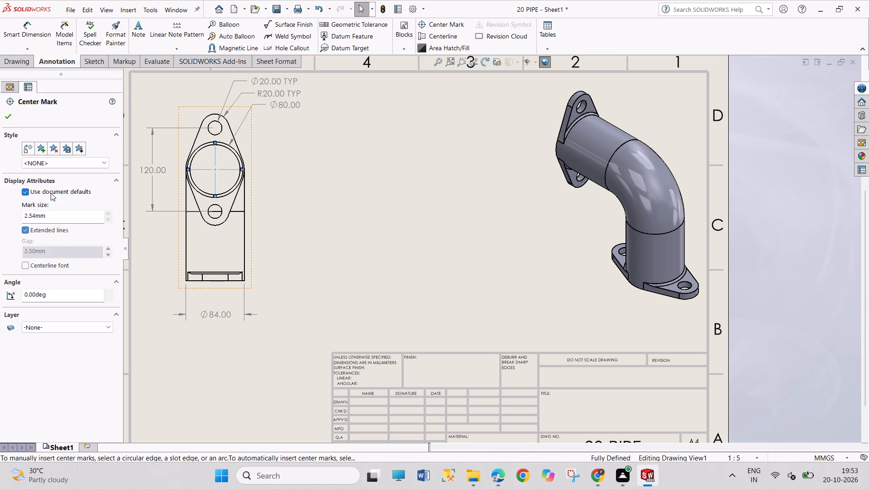
pyautogui.click(30, 265)
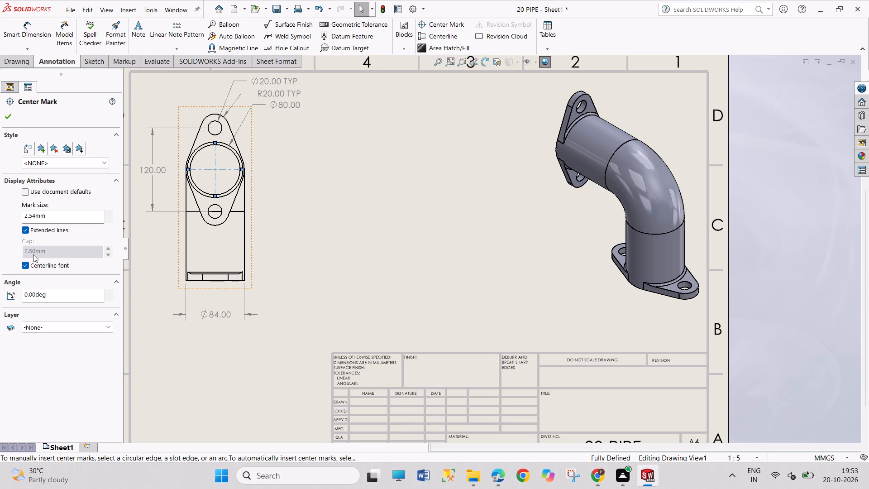
pyautogui.click(6, 109)
pyautogui.moveTo(14, 122); pyautogui.dragTo(10, 119)
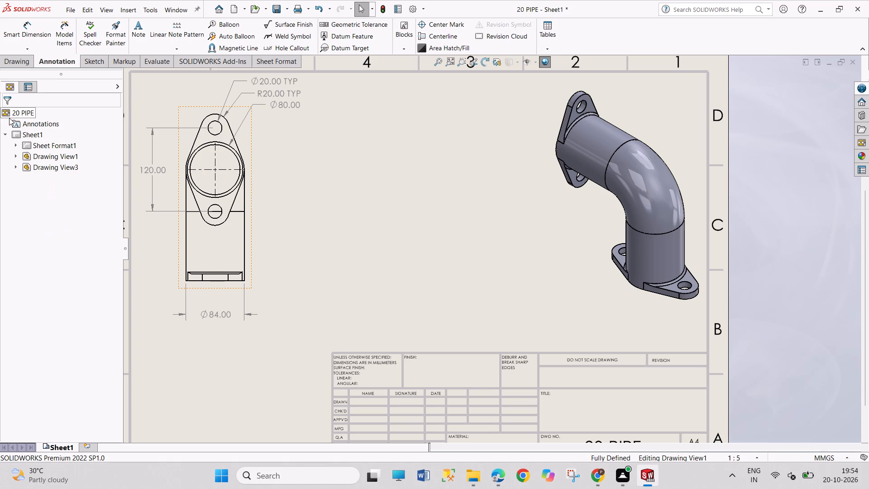
pyautogui.moveTo(347, 193); pyautogui.dragTo(362, 230)
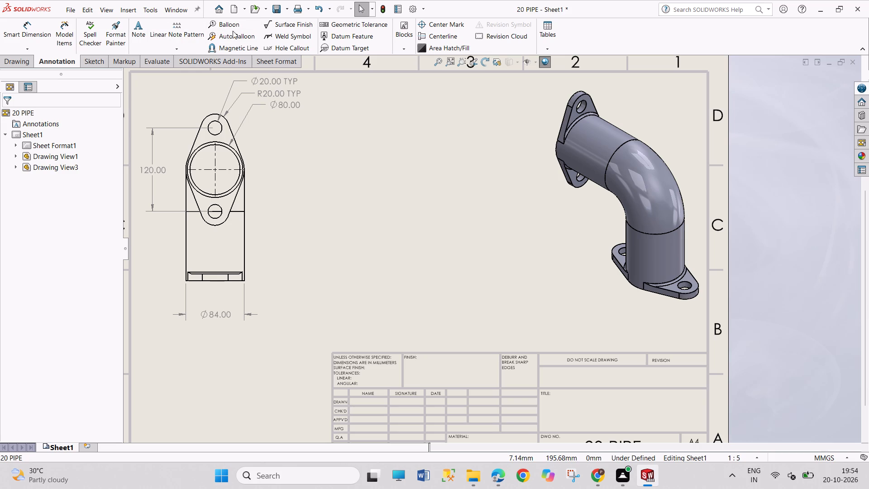
# Create a vertical section view through the bore center of the end view and place it midway between the end and isometric views.
pyautogui.click(18, 63)
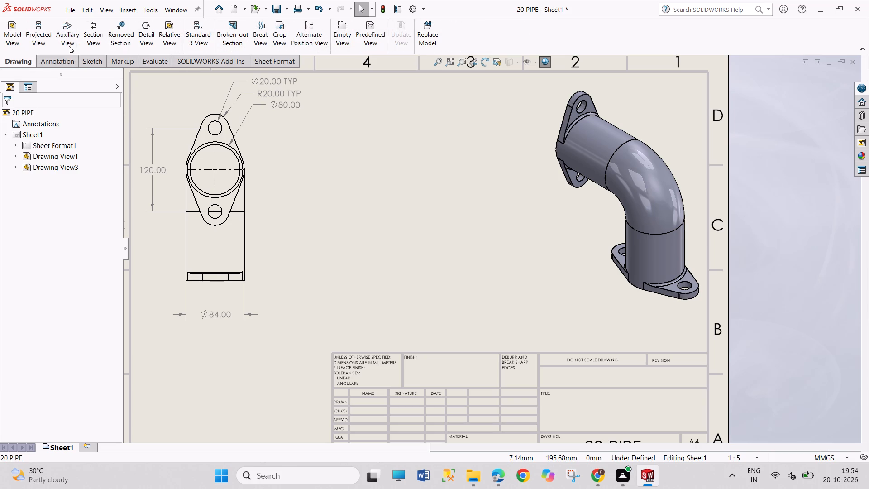
pyautogui.click(87, 37)
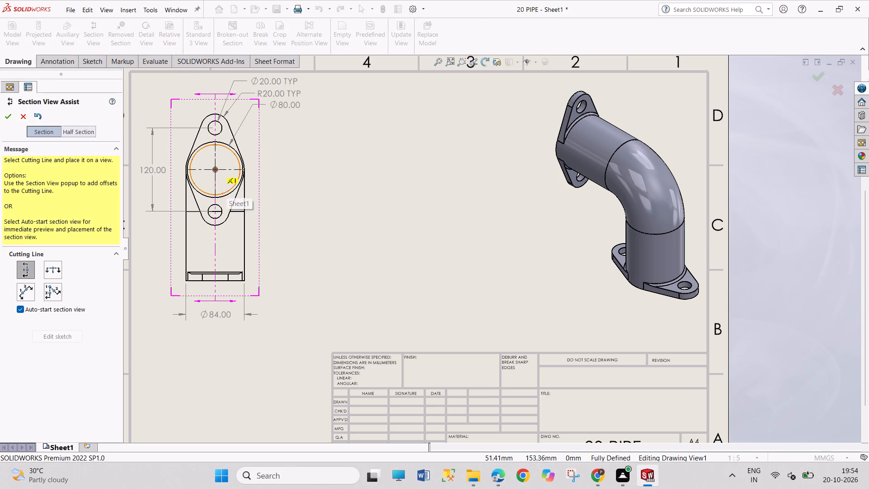
pyautogui.click(216, 171)
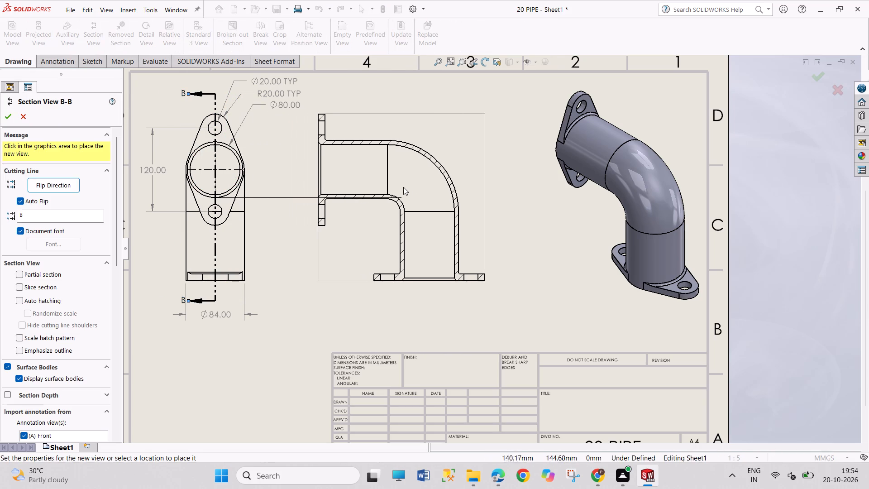
pyautogui.click(406, 187)
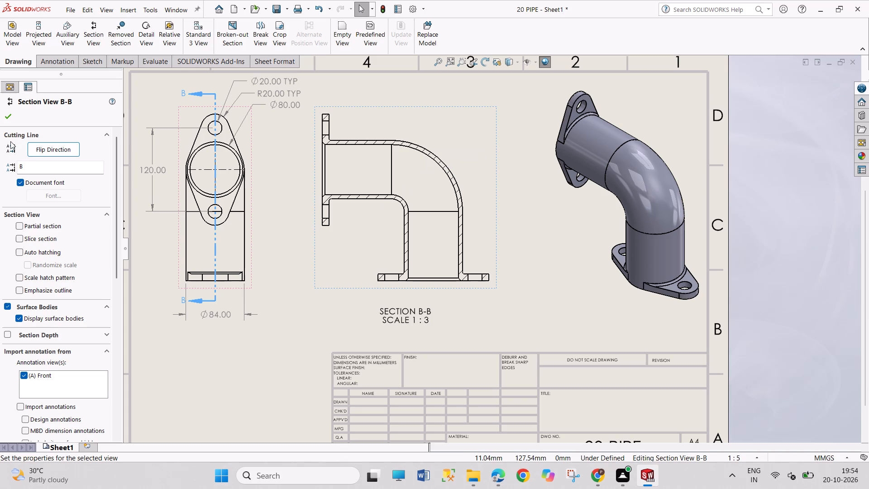
pyautogui.click(12, 119)
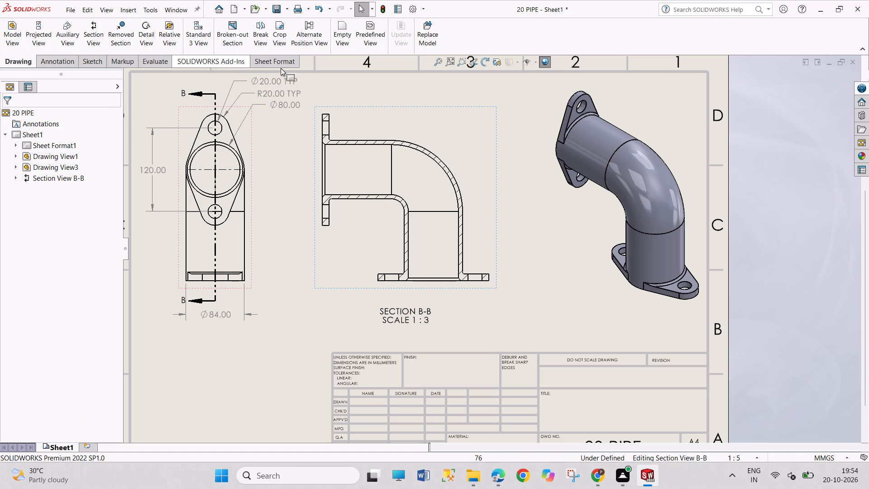
pyautogui.moveTo(497, 208); pyautogui.dragTo(524, 209)
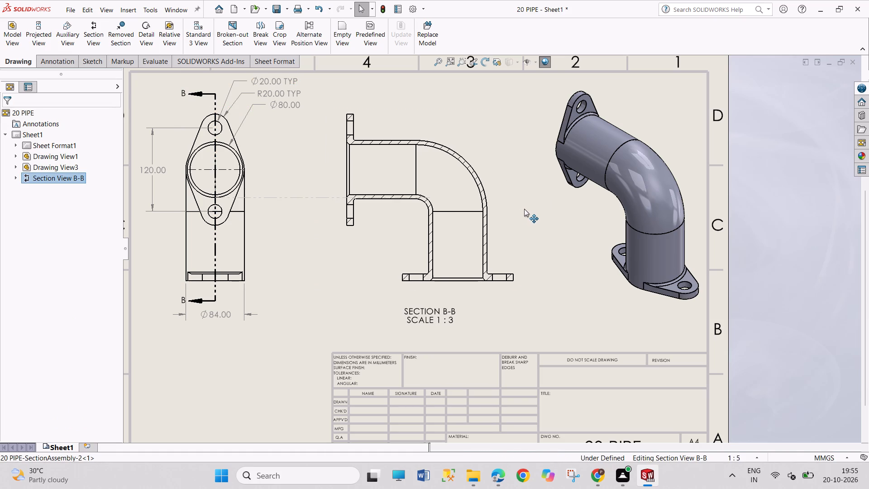
# Shift the section view slightly toward the isometric view.
pyautogui.moveTo(524, 209); pyautogui.dragTo(530, 208)
# Dimension the inner bore diameter across the vertical pipe leg in the section view, placing the value inside the bore.
pyautogui.moveTo(328, 326); pyautogui.dragTo(324, 260, button='right')
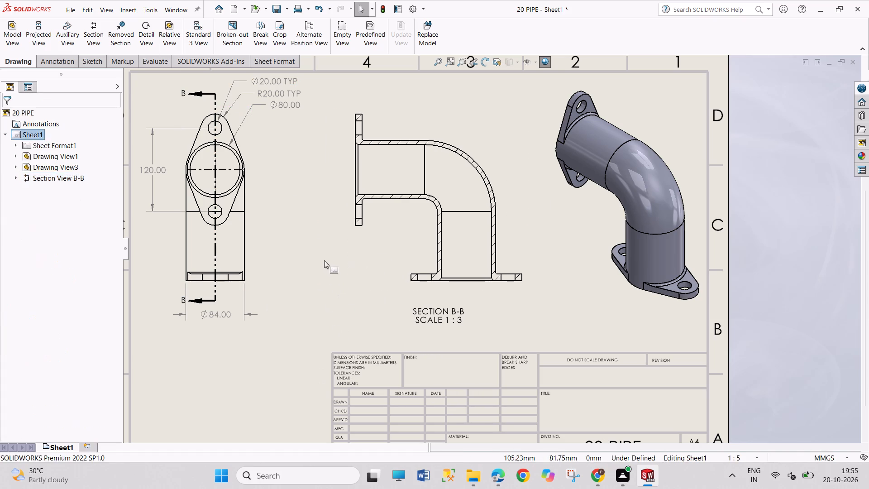
pyautogui.moveTo(324, 260); pyautogui.dragTo(323, 255, button='right')
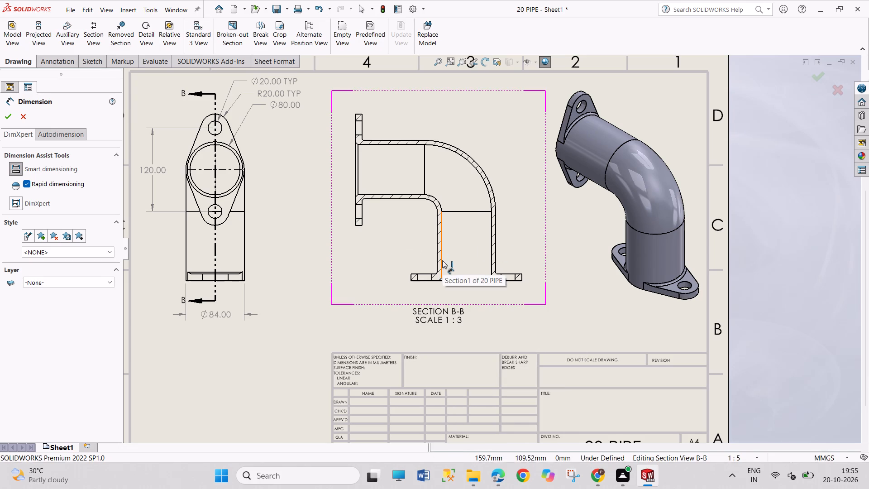
pyautogui.click(442, 260)
pyautogui.click(492, 254)
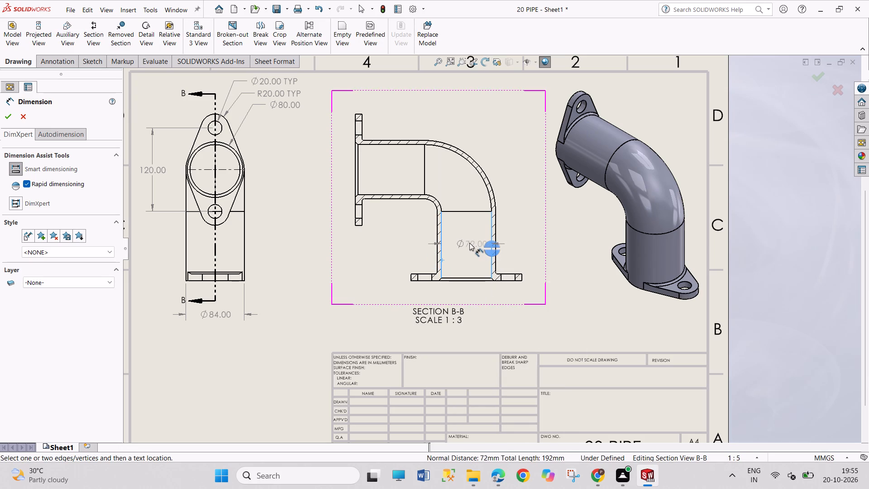
pyautogui.click(463, 242)
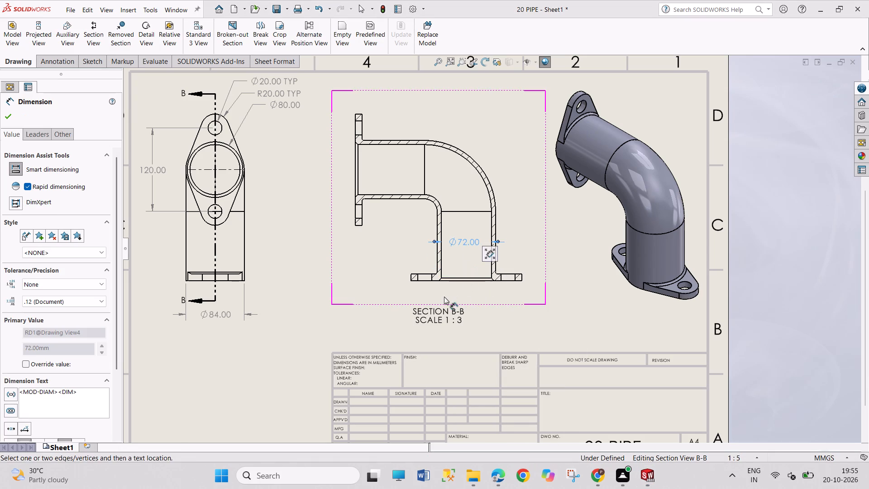
pyautogui.scroll(-5, 505, 288)
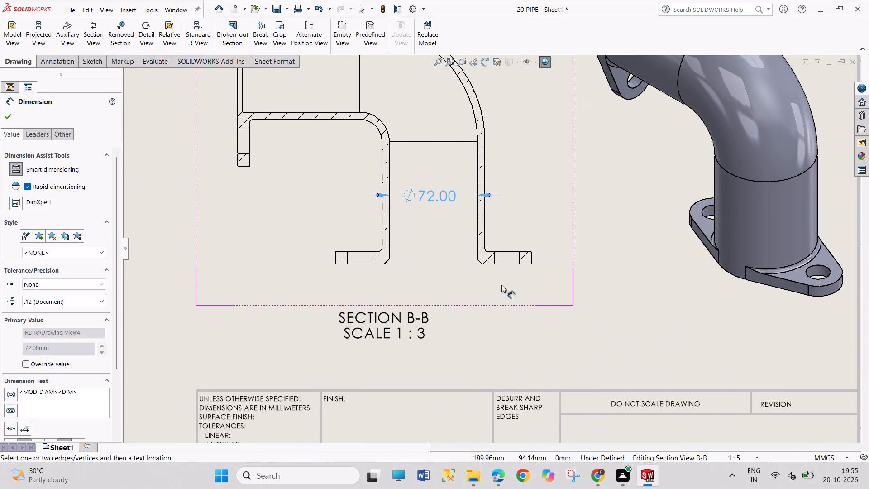
pyautogui.rightClick(501, 285)
pyautogui.click(515, 321)
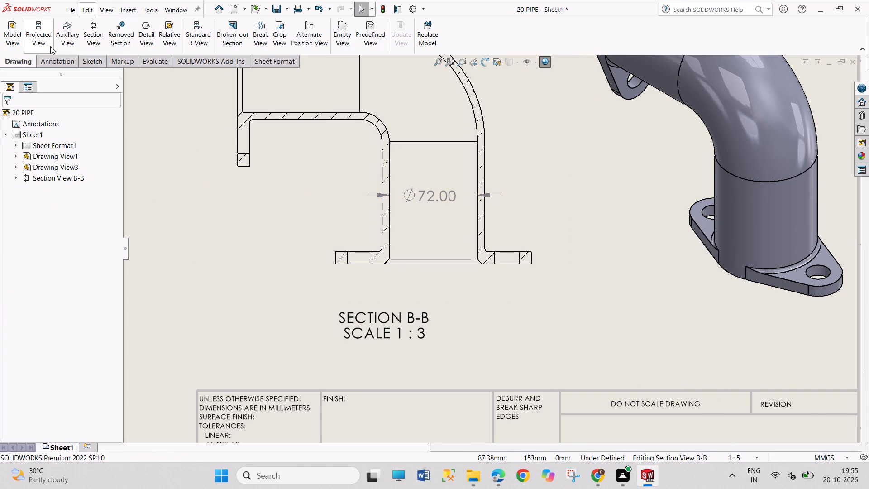
# Add centerlines through all four bolt holes of the two flanges in the section view.
pyautogui.click(61, 60)
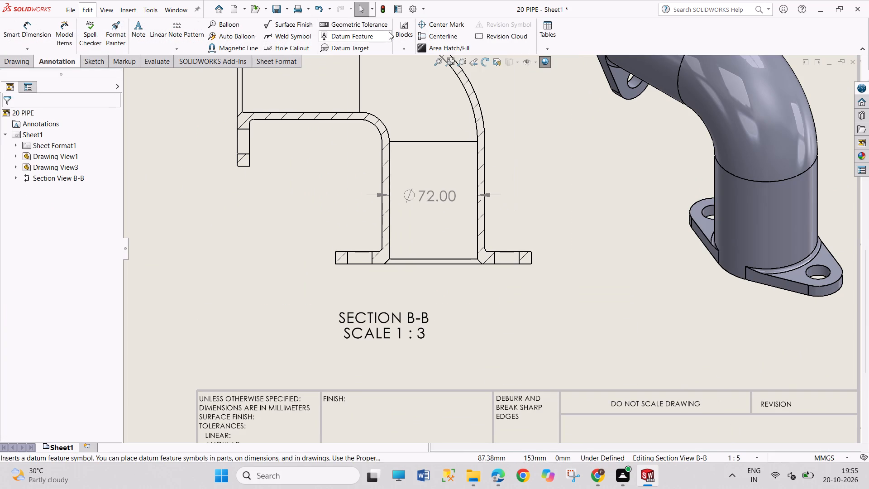
pyautogui.click(433, 38)
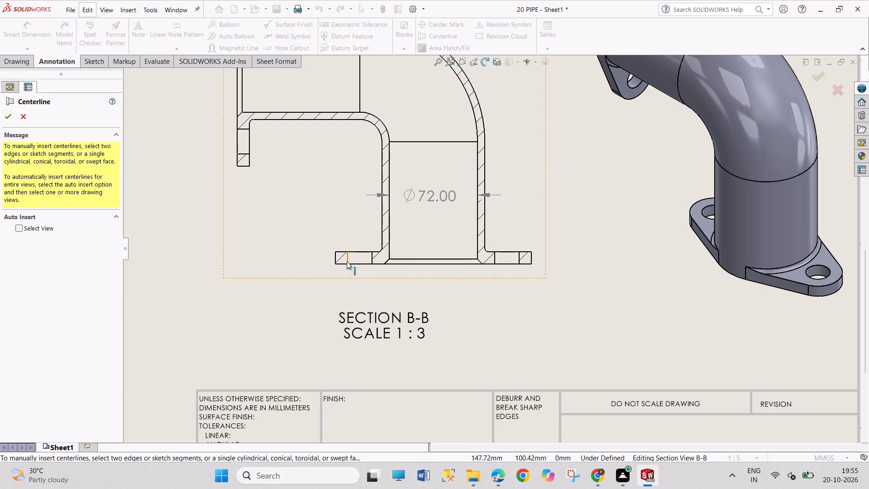
pyautogui.click(347, 261)
pyautogui.click(371, 257)
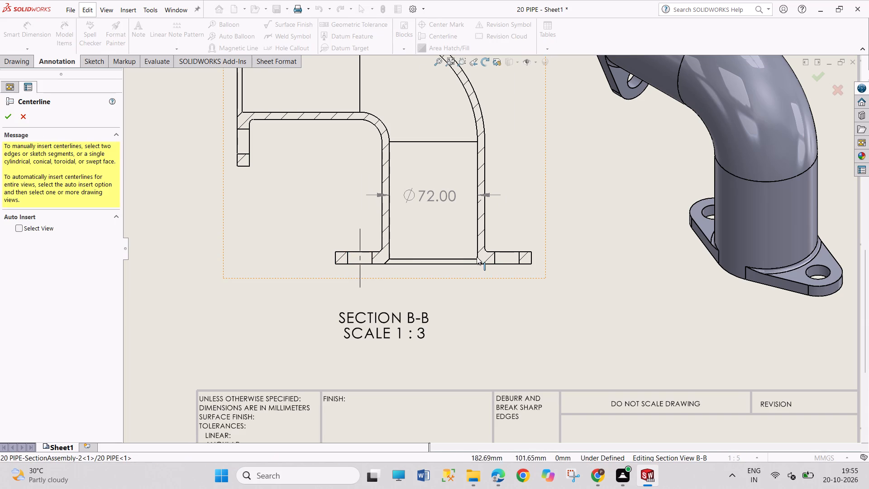
pyautogui.click(494, 256)
pyautogui.click(519, 260)
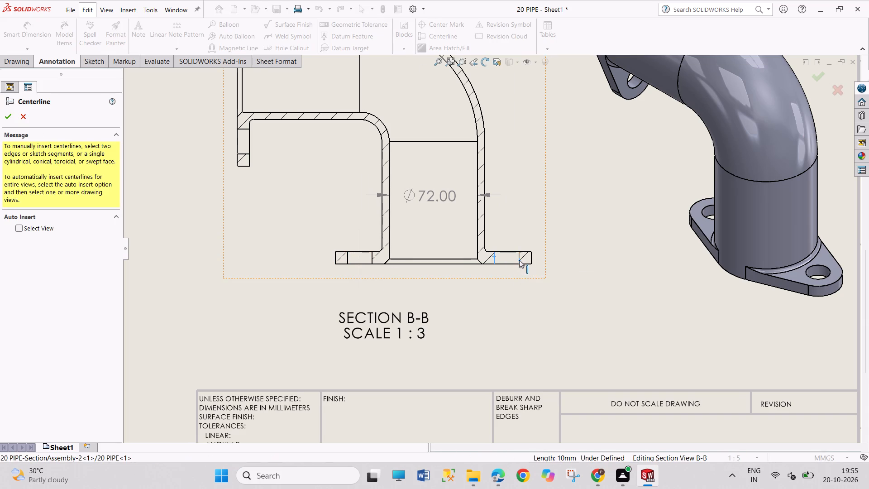
pyautogui.scroll(3, 484, 161)
pyautogui.scroll(-4, 393, 132)
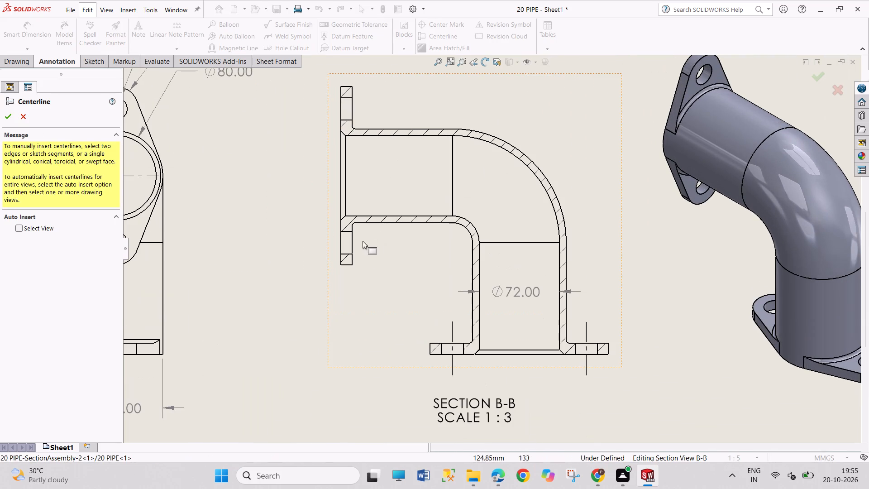
pyautogui.click(348, 232)
pyautogui.click(350, 254)
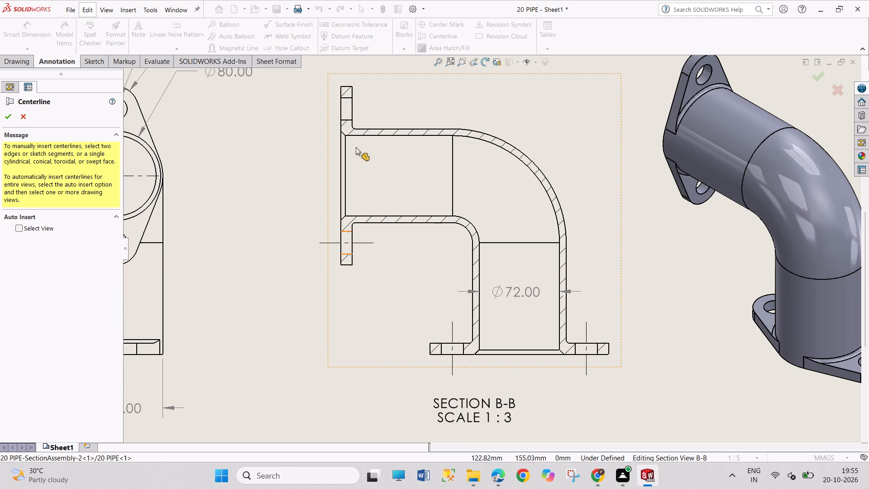
pyautogui.click(346, 99)
pyautogui.click(10, 116)
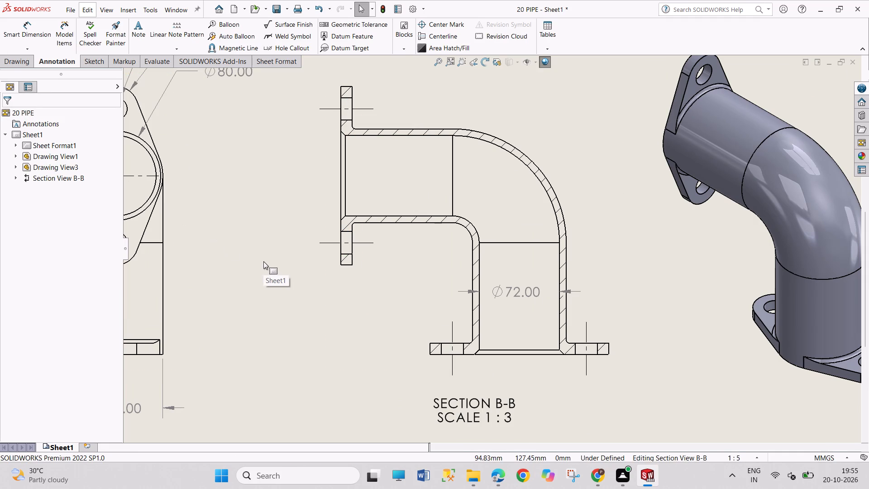
# Dimension the vertical distance between the upper flange's hole centerlines in the section view, placing it between the end and section views.
pyautogui.scroll(3, 329, 258)
pyautogui.scroll(-1, 599, 310)
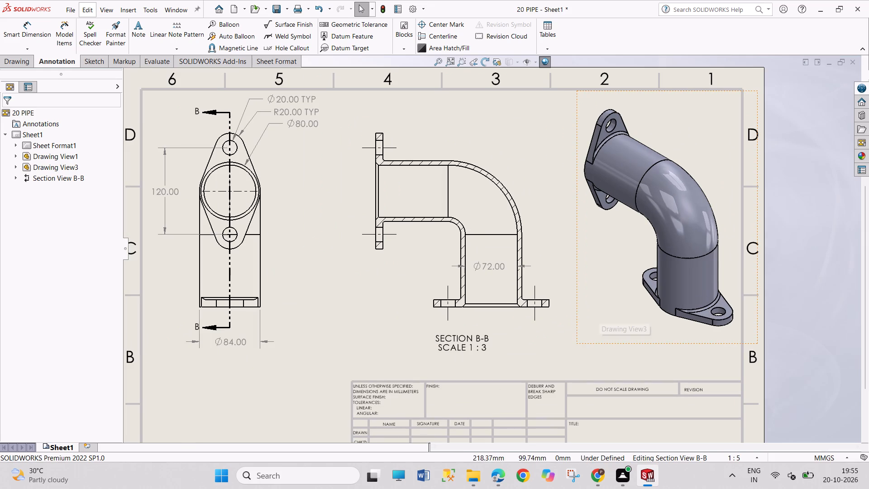
pyautogui.moveTo(329, 341); pyautogui.dragTo(310, 214, button='right')
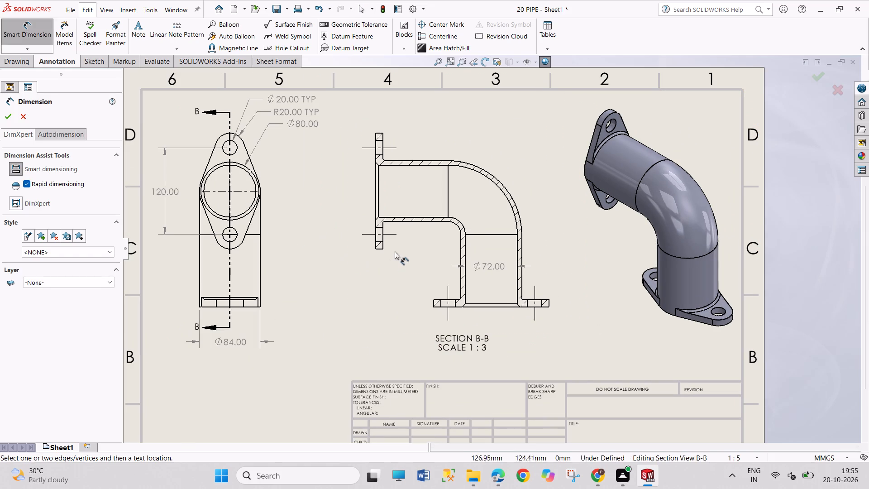
pyautogui.click(394, 236)
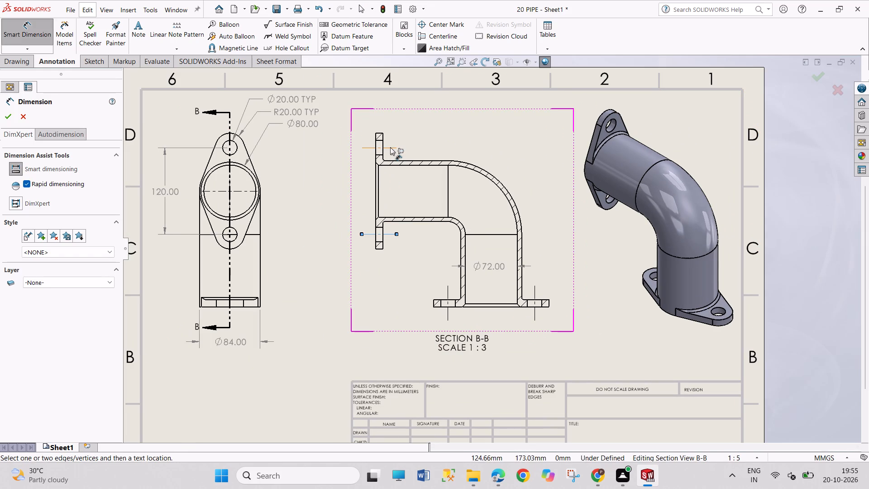
pyautogui.click(391, 148)
pyautogui.click(309, 186)
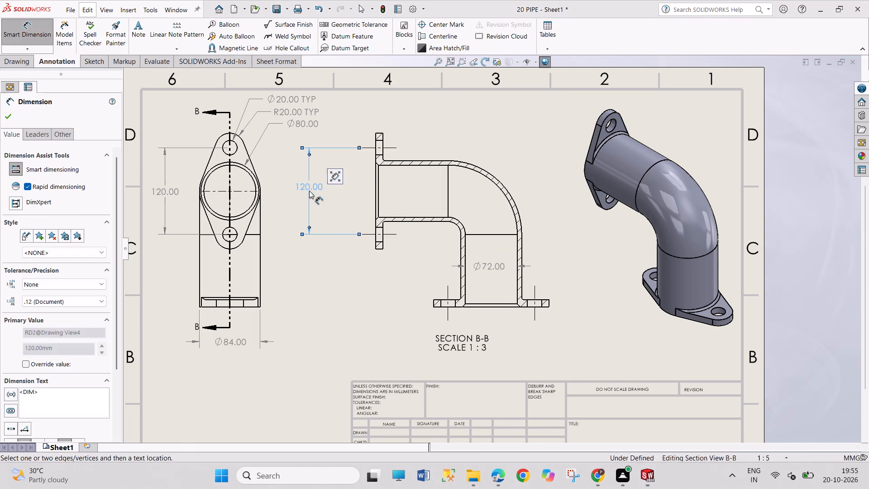
# Dimension the horizontal distance between the bottom flange's hole centerlines, placing it just below the flange in the section view.
pyautogui.moveTo(476, 348); pyautogui.dragTo(504, 366)
pyautogui.moveTo(464, 344); pyautogui.dragTo(492, 356)
pyautogui.click(449, 314)
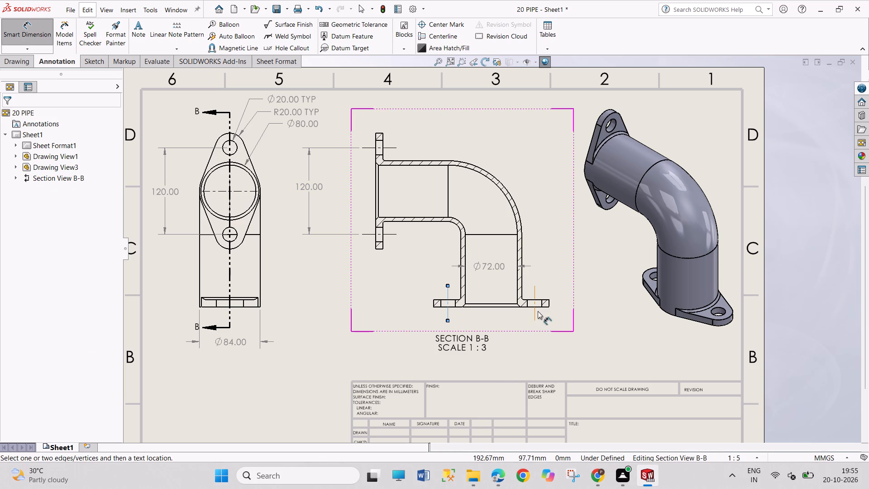
pyautogui.click(535, 312)
pyautogui.click(535, 312)
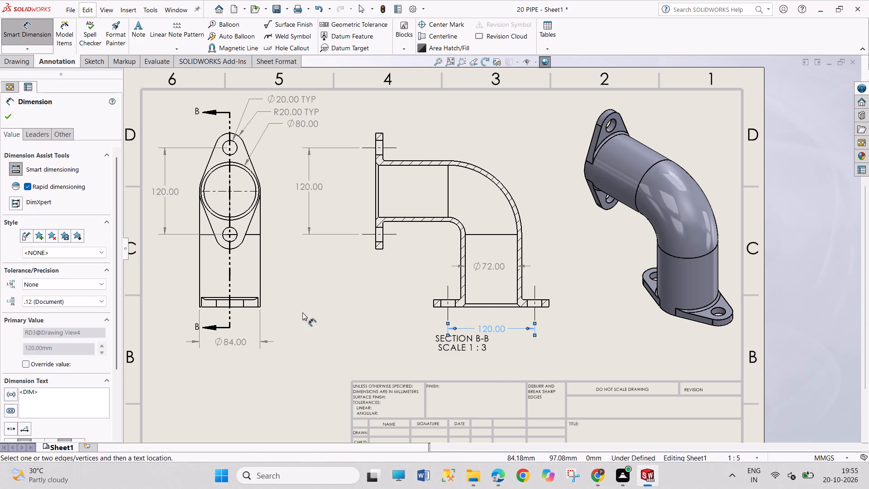
pyautogui.rightClick(302, 312)
pyautogui.click(322, 351)
# Move the SECTION B-B label below the bottom flange's hole-spacing dimension, centered under the flange.
pyautogui.moveTo(460, 345); pyautogui.dragTo(490, 356)
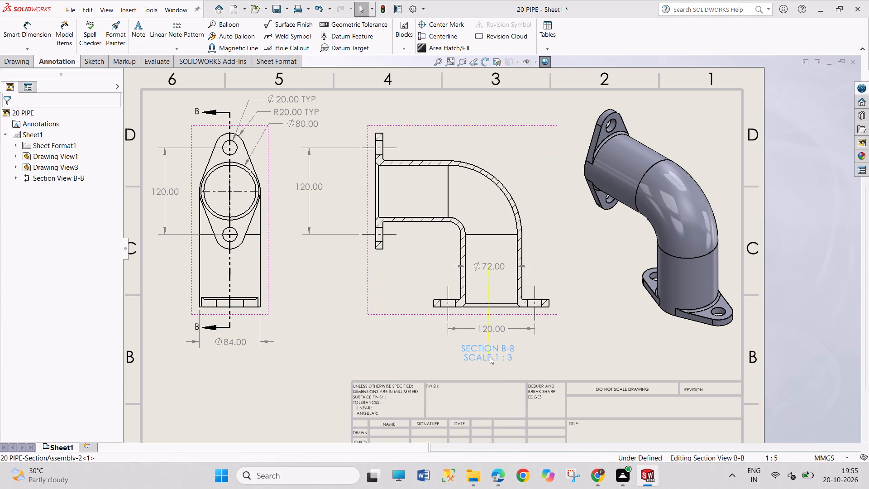
pyautogui.moveTo(490, 356); pyautogui.dragTo(499, 357)
pyautogui.moveTo(497, 355); pyautogui.dragTo(496, 356)
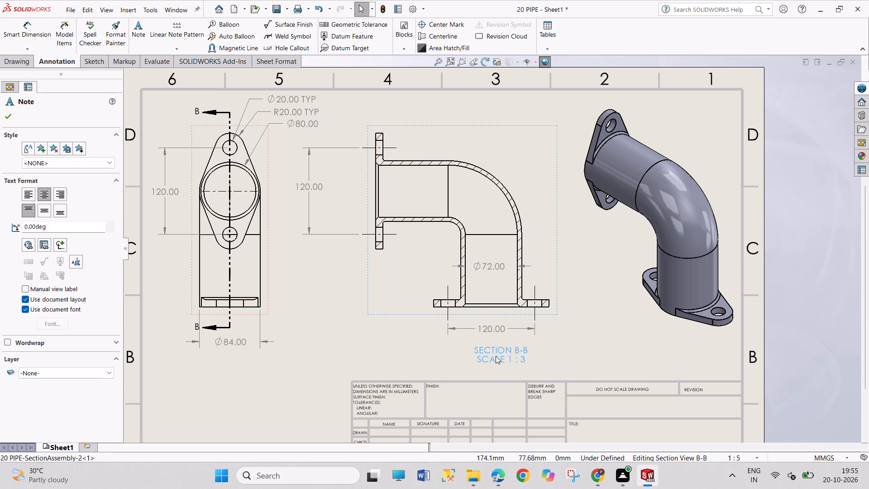
pyautogui.moveTo(496, 356); pyautogui.dragTo(490, 358)
pyautogui.click(386, 345)
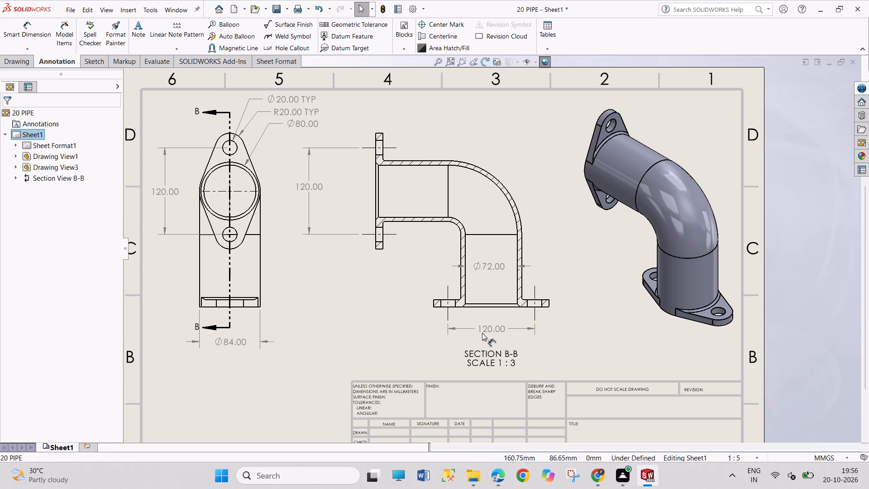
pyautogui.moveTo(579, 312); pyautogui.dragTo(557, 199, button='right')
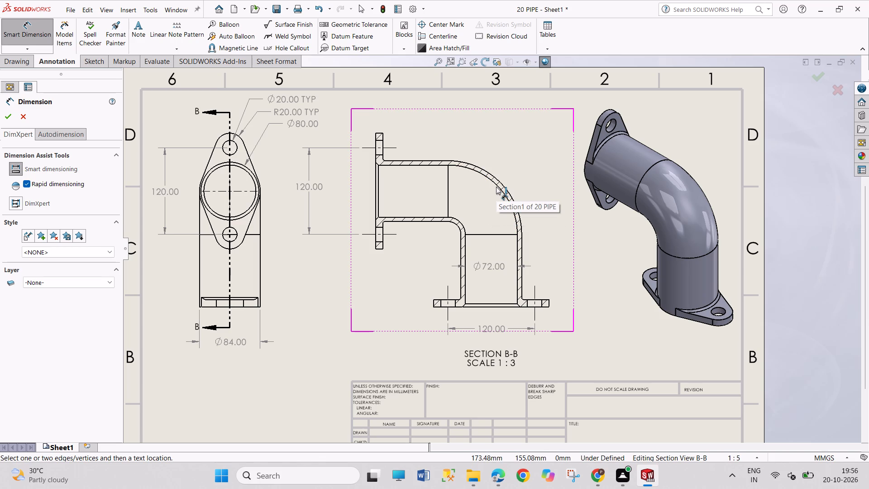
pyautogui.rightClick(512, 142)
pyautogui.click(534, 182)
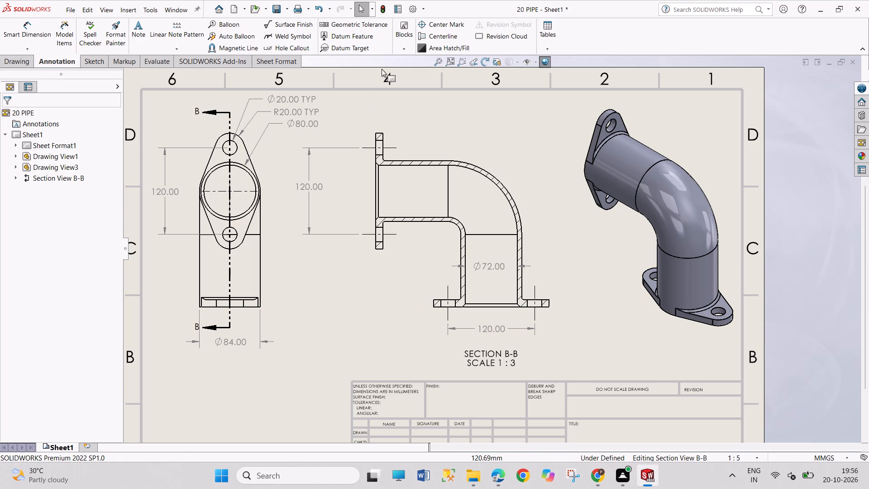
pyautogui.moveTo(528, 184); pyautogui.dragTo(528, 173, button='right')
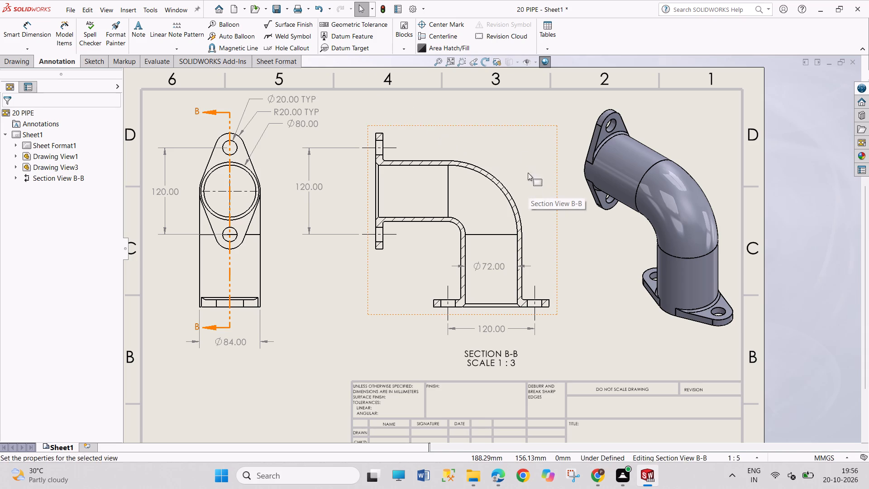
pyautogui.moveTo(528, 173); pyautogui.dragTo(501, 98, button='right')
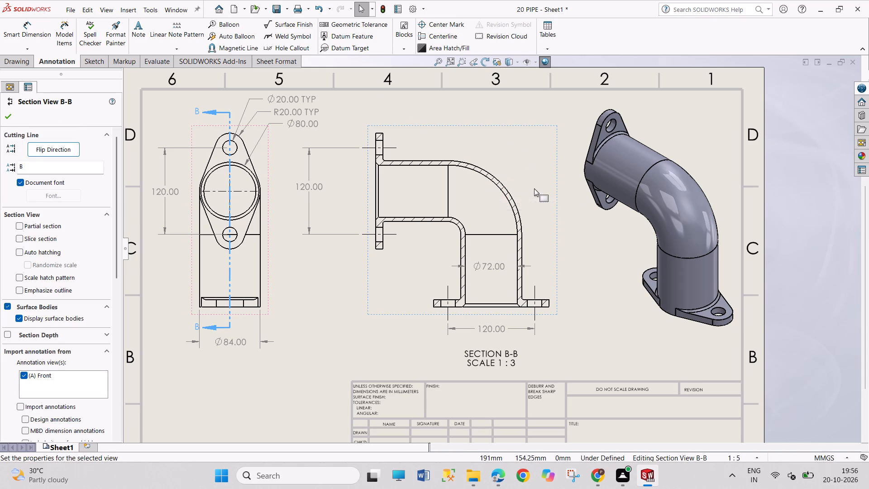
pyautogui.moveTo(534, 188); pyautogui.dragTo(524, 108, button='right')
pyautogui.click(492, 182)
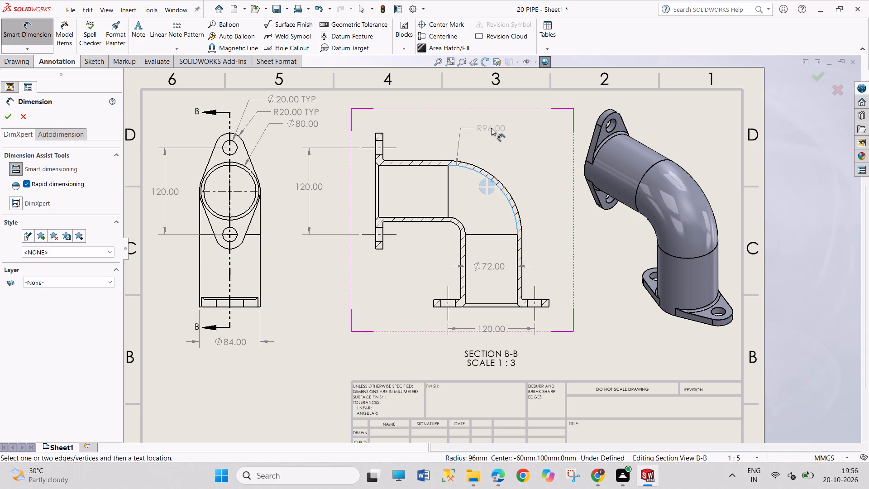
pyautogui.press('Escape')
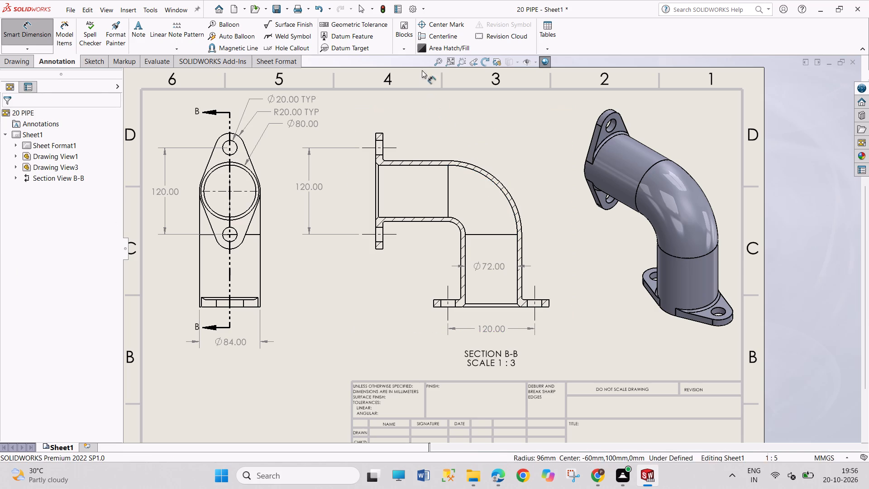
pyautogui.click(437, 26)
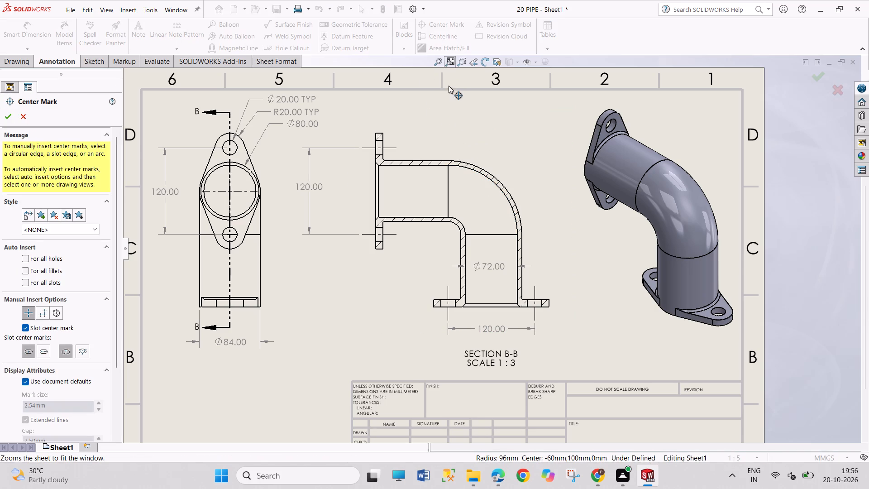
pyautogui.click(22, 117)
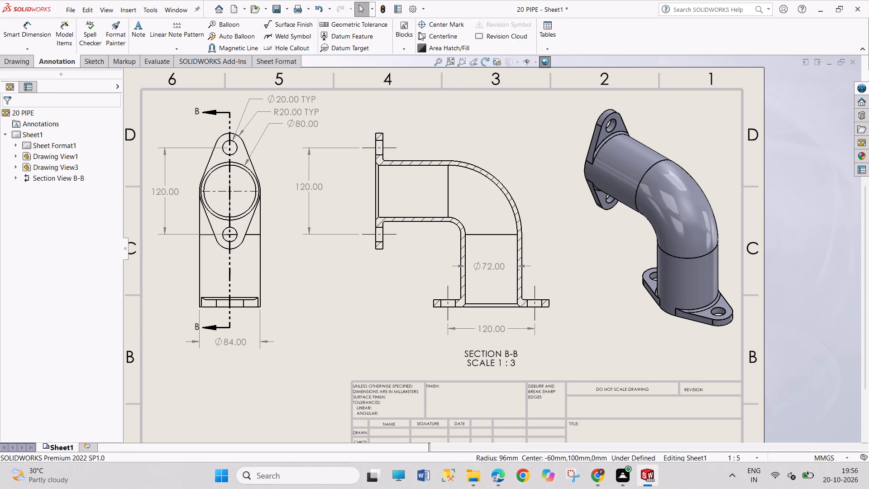
# Add a curved centerline midway between the inner and outer arcs of the elbow bend in the section view.
pyautogui.click(424, 31)
pyautogui.click(461, 223)
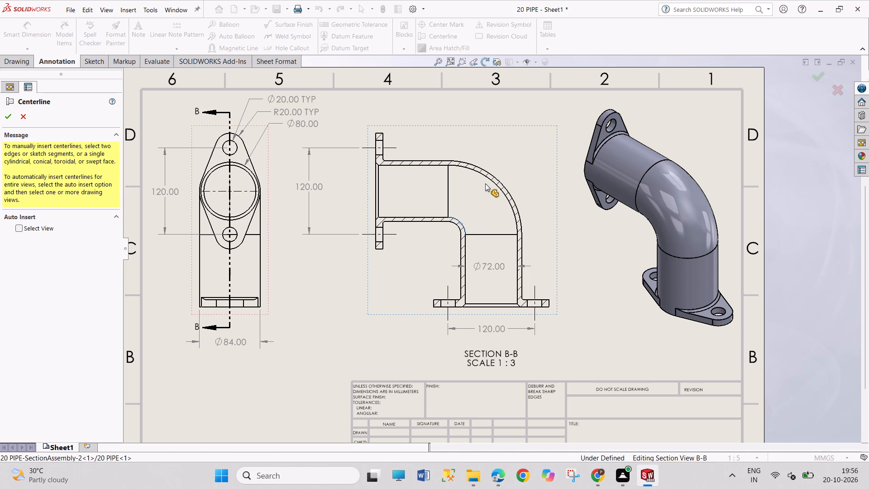
pyautogui.click(488, 180)
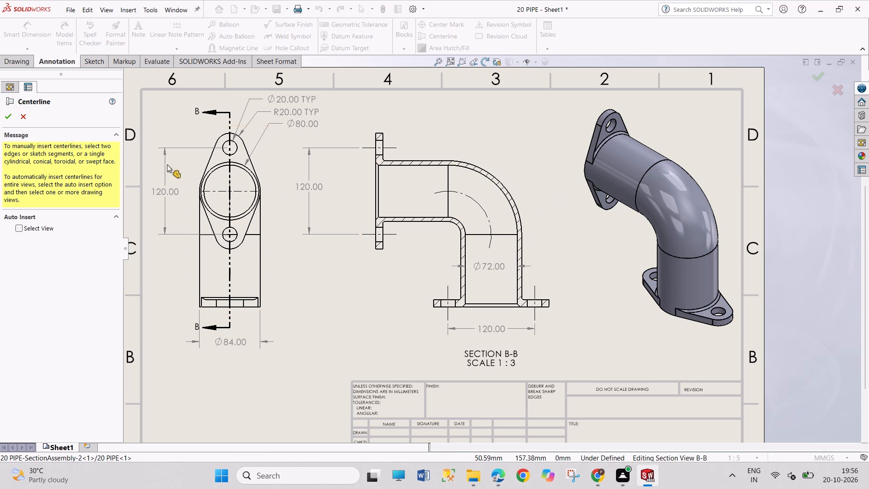
pyautogui.click(9, 118)
# Dimension the radius of the elbow bend's curved centerline, placing the text just outside the bend in the section view.
pyautogui.moveTo(361, 330); pyautogui.dragTo(375, 238, button='right')
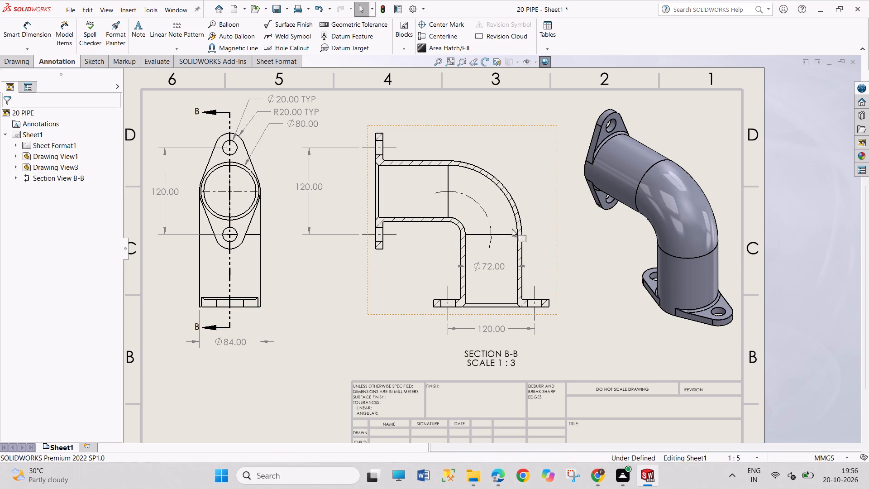
pyautogui.click(482, 210)
pyautogui.click(482, 210)
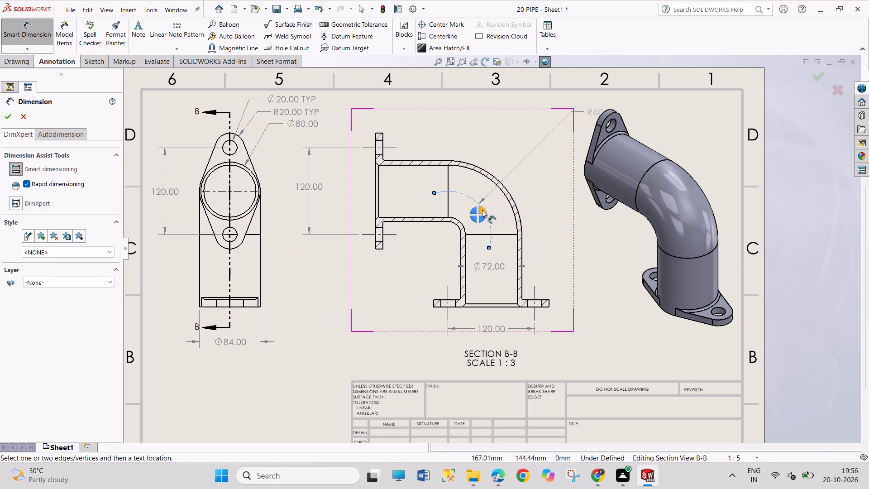
pyautogui.moveTo(589, 112); pyautogui.dragTo(535, 152)
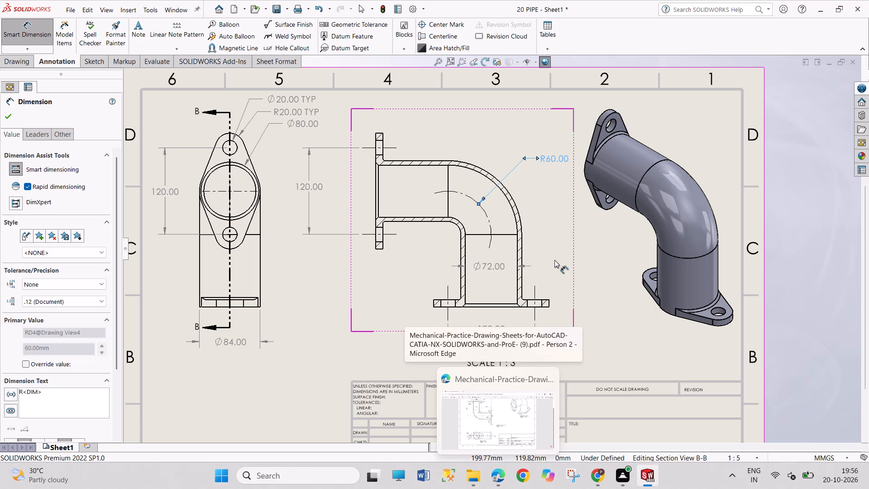
# Dimension the vertical leg's length from the end of the bend to the bottom flange face, placing it beside the section view.
pyautogui.click(499, 234)
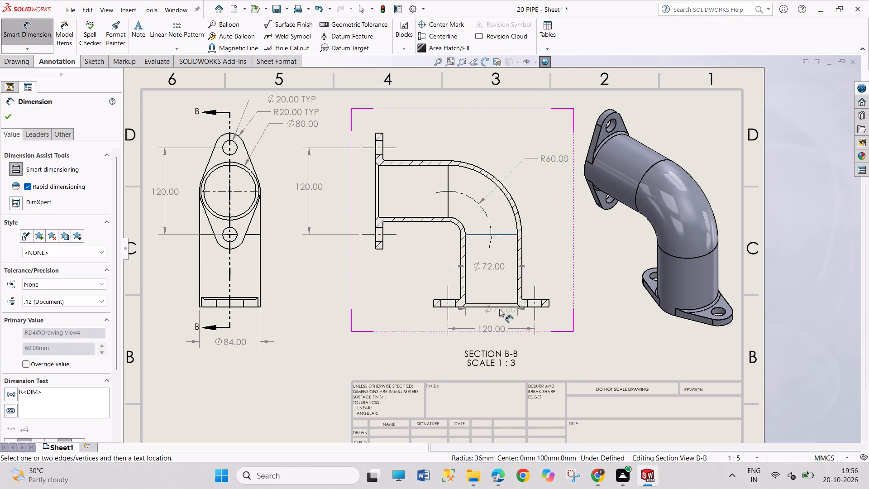
pyautogui.click(499, 307)
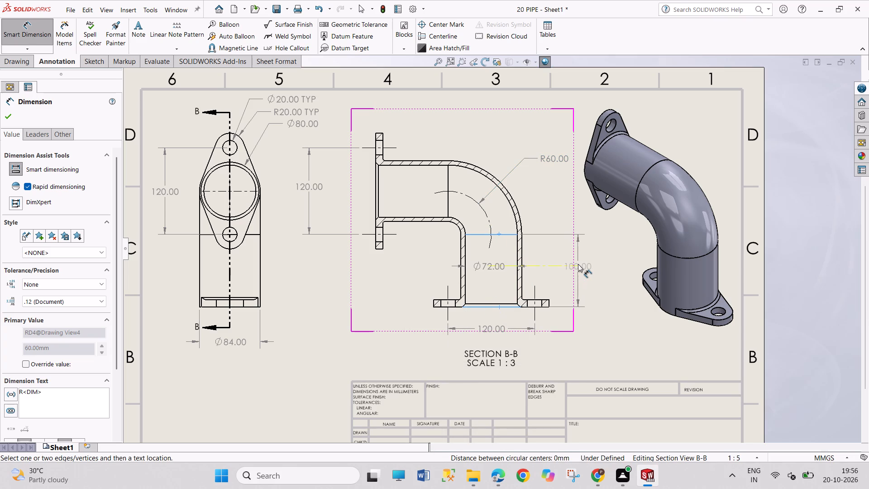
pyautogui.click(578, 264)
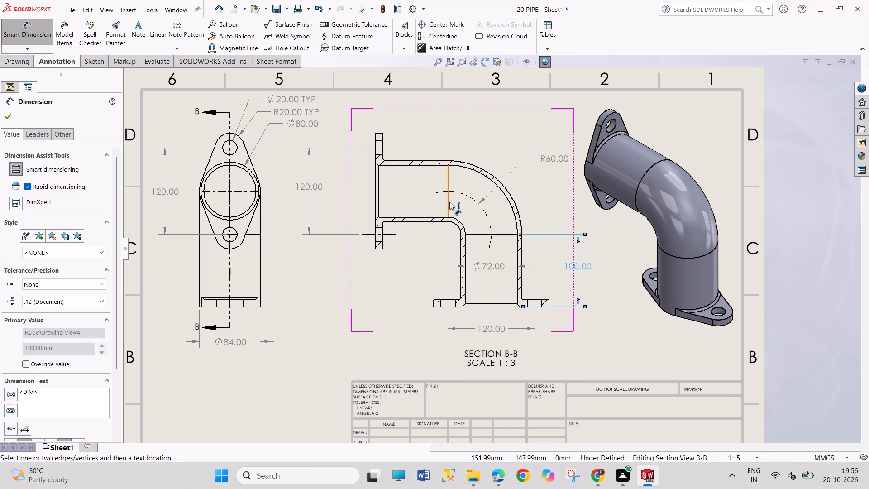
# Dimension the horizontal leg's length from the upper flange face to the start of the bend, placing it above the section view.
pyautogui.click(449, 202)
pyautogui.click(375, 199)
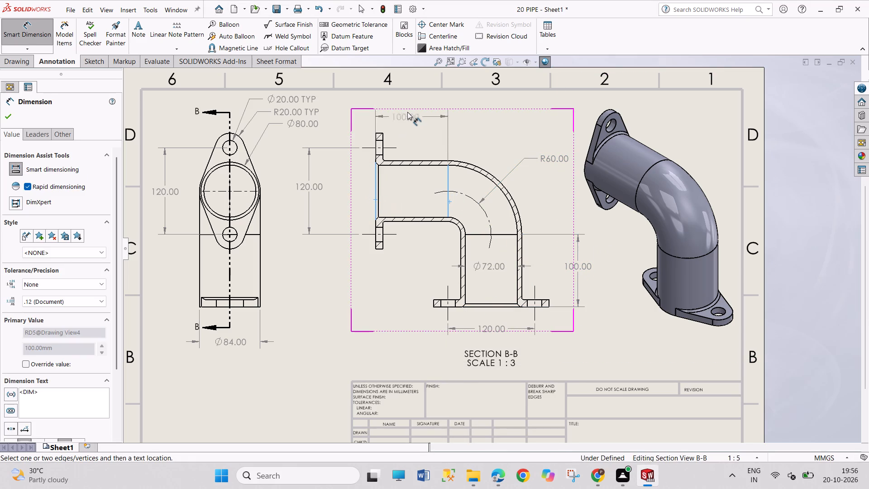
pyautogui.click(407, 107)
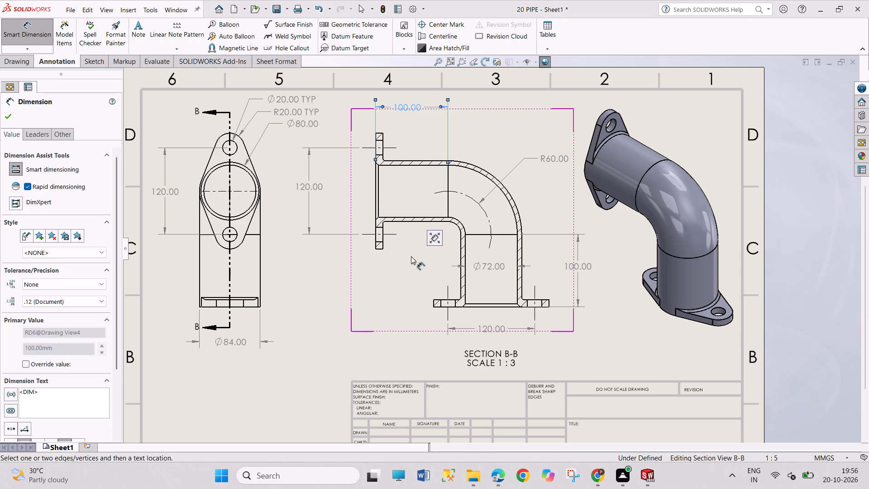
# Dimension the upper flange's thickness at its lower end in the section view and add the suffix TYP.
pyautogui.scroll(-5, 403, 250)
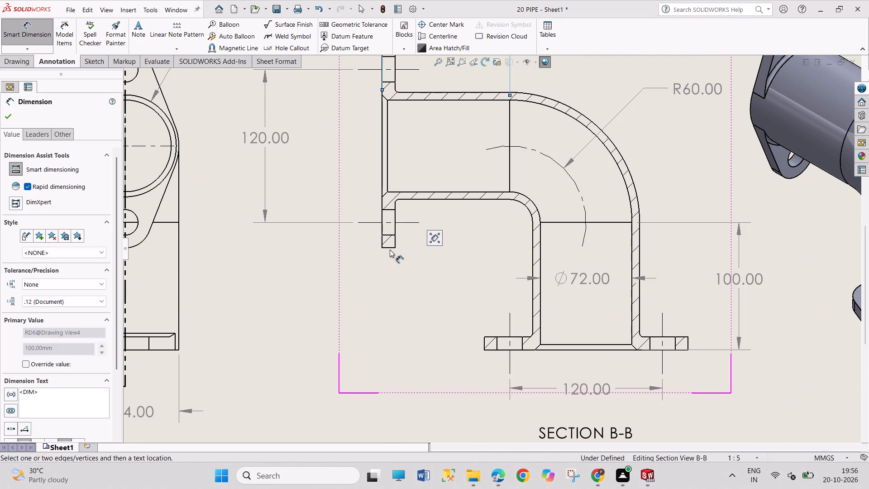
pyautogui.click(390, 247)
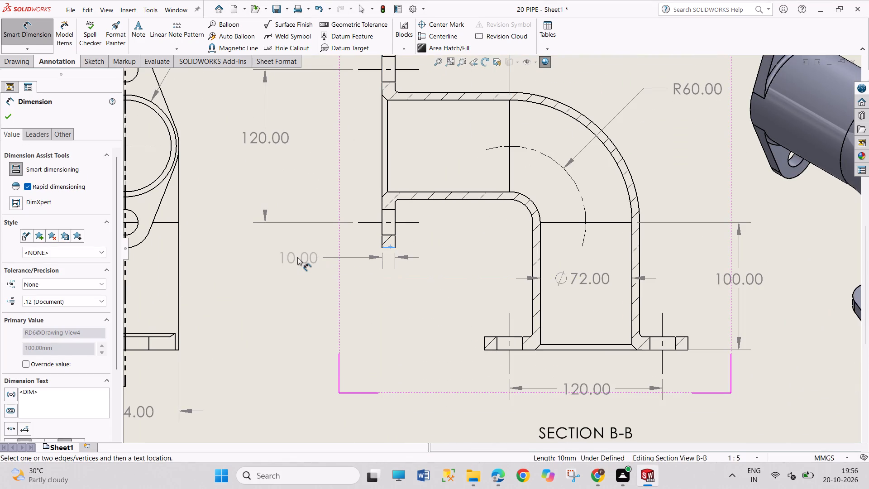
pyautogui.click(297, 257)
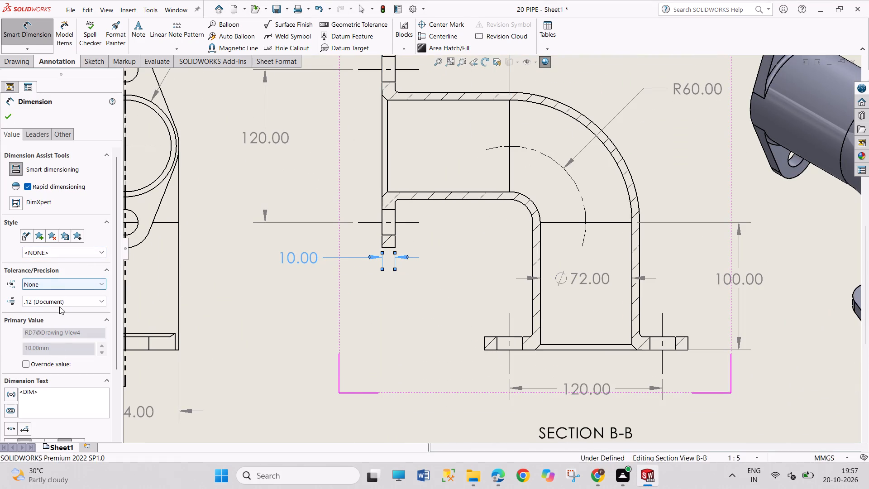
pyautogui.click(54, 396)
pyautogui.press('space')
pyautogui.write('TYP')
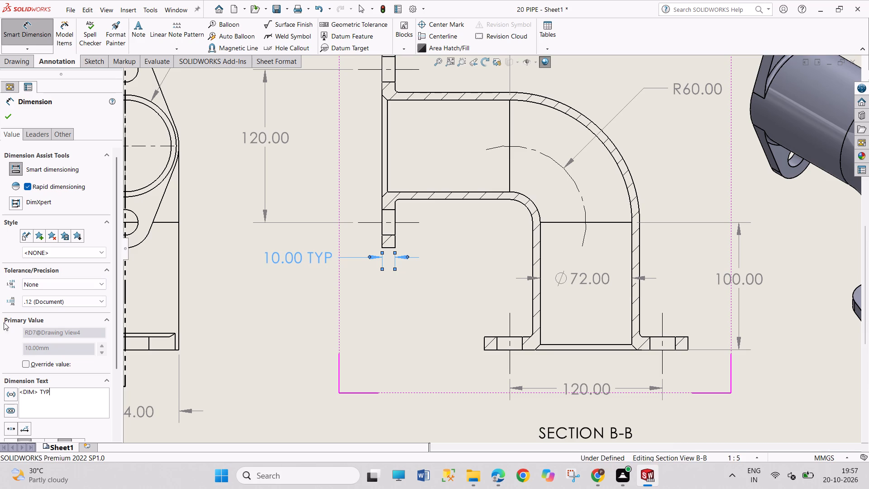
pyautogui.click(9, 116)
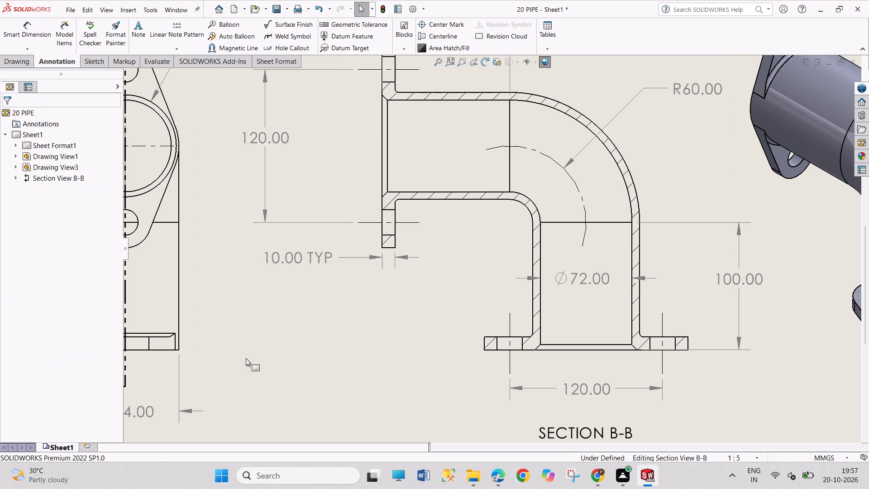
# Dimension the bottom flange's thickness with the suffix TYP, placing it close to the flange's outer end on the inner side of the elbow.
pyautogui.moveTo(253, 364); pyautogui.dragTo(258, 265, button='right')
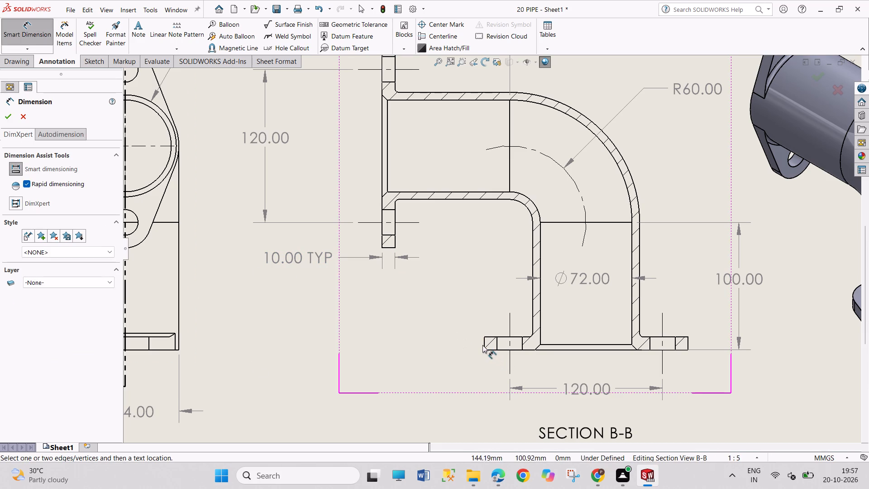
pyautogui.click(485, 345)
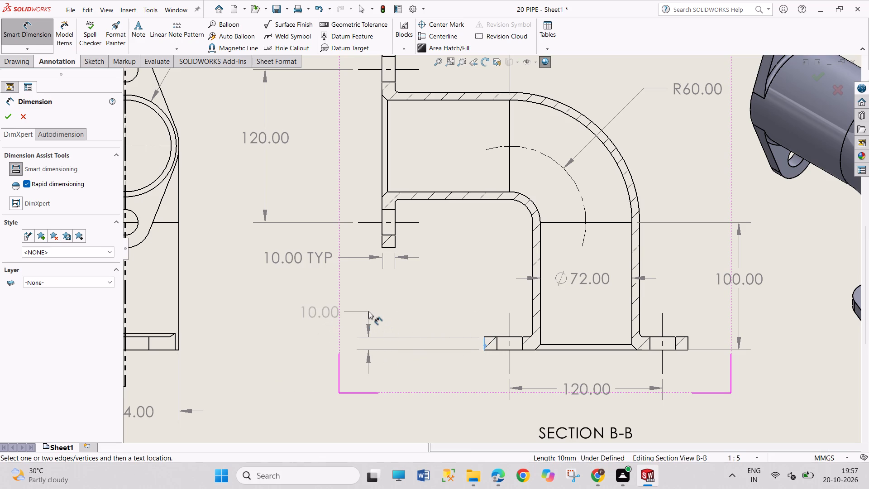
pyautogui.click(368, 311)
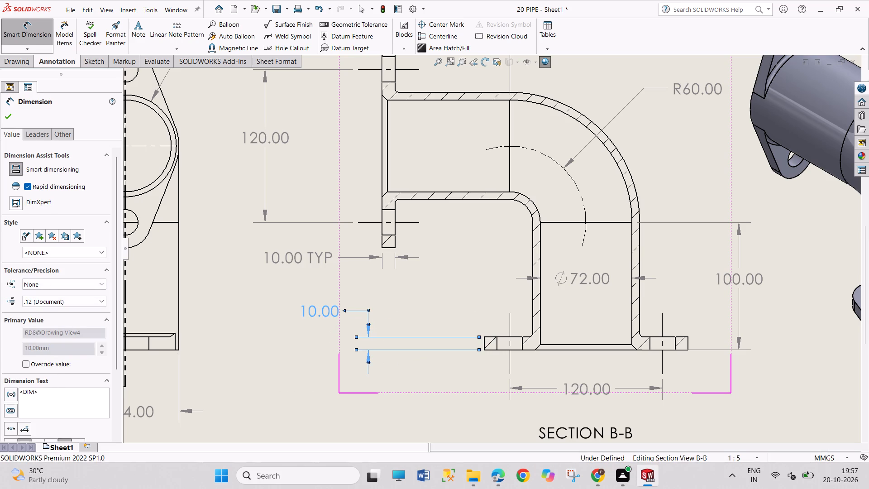
pyautogui.click(52, 392)
pyautogui.press('space')
pyautogui.write('TYP')
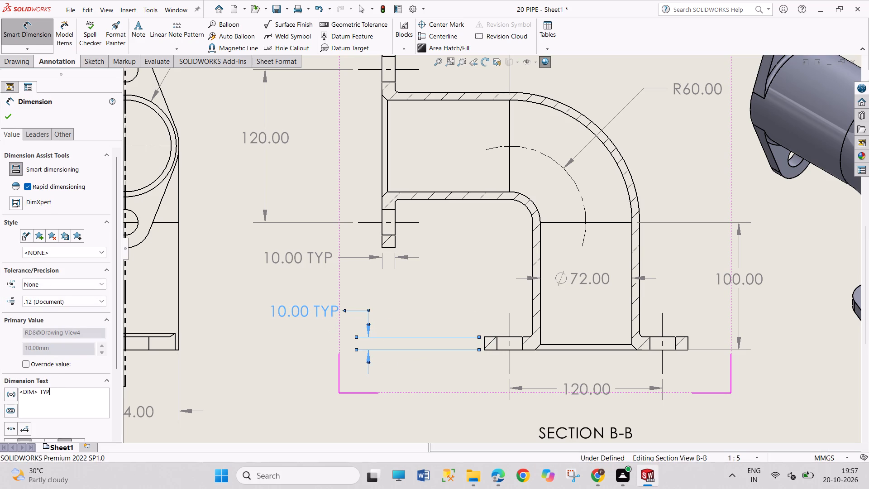
pyautogui.click(2, 118)
pyautogui.moveTo(318, 318); pyautogui.dragTo(407, 312)
pyautogui.click(386, 388)
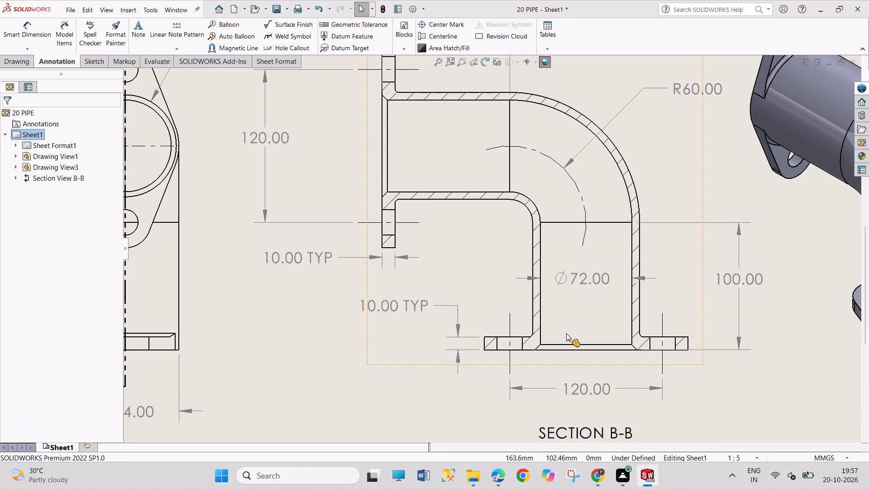
# Move the upper flange's vertical hole-spacing dimension closer to the flange in the section view.
pyautogui.scroll(2, 610, 312)
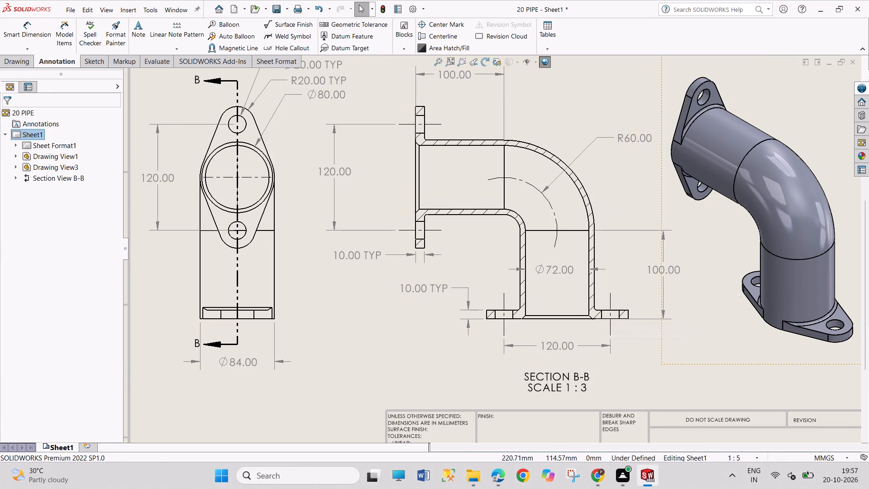
pyautogui.scroll(1, 688, 279)
pyautogui.scroll(-1, 543, 136)
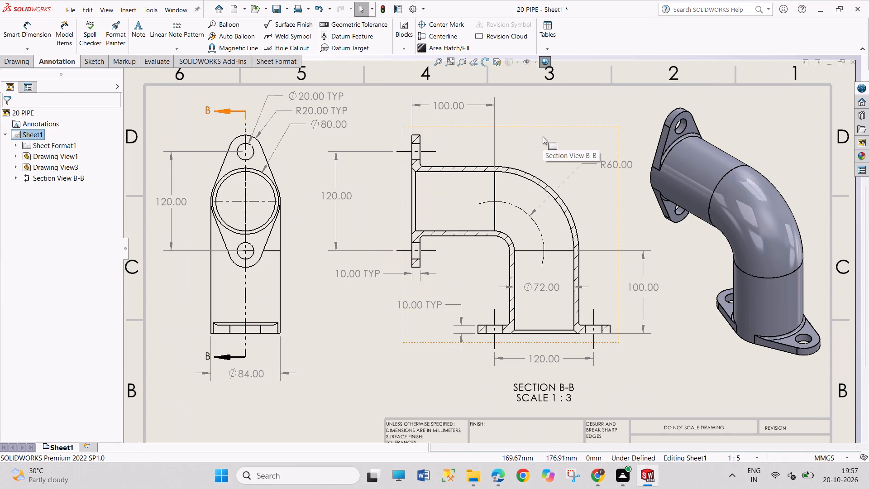
pyautogui.moveTo(344, 196); pyautogui.dragTo(348, 196)
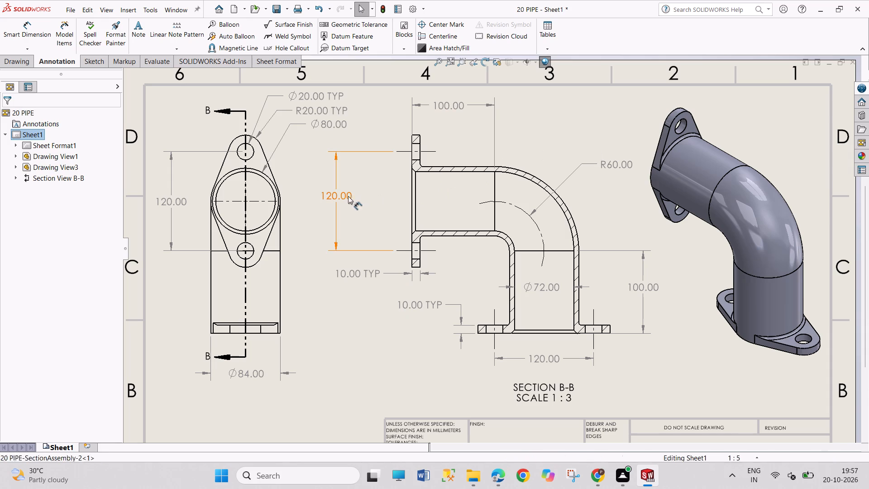
pyautogui.moveTo(348, 196); pyautogui.dragTo(383, 194)
pyautogui.click(363, 345)
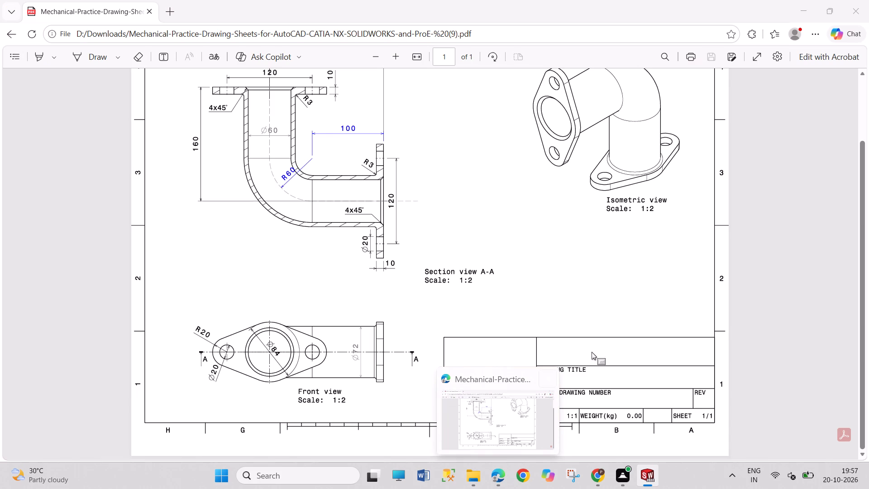
# Dimension the fillet radius where the vertical pipe's outer wall meets the bottom flange, placing the text beside the pipe.
pyautogui.scroll(-3, 610, 328)
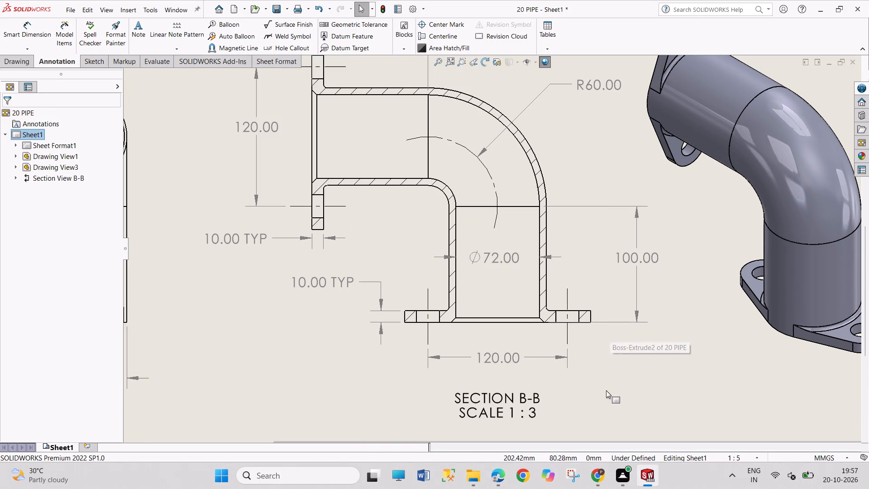
pyautogui.moveTo(606, 392); pyautogui.dragTo(602, 302, button='right')
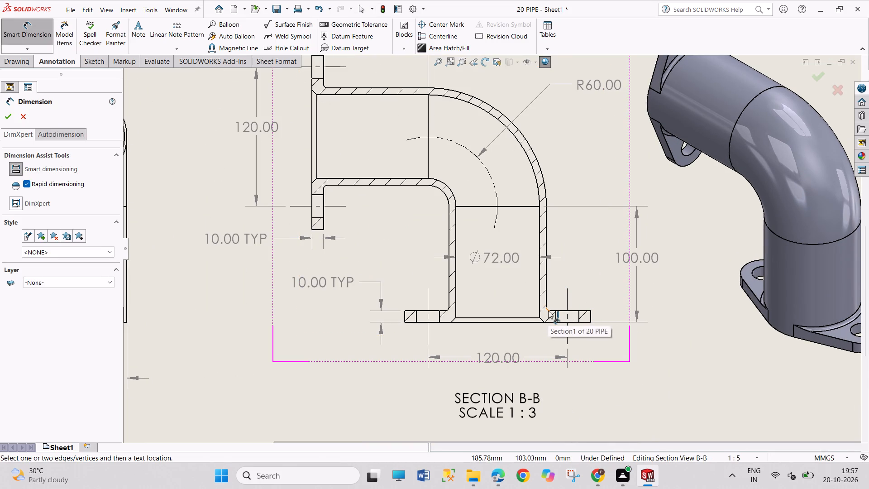
pyautogui.click(548, 311)
pyautogui.click(558, 302)
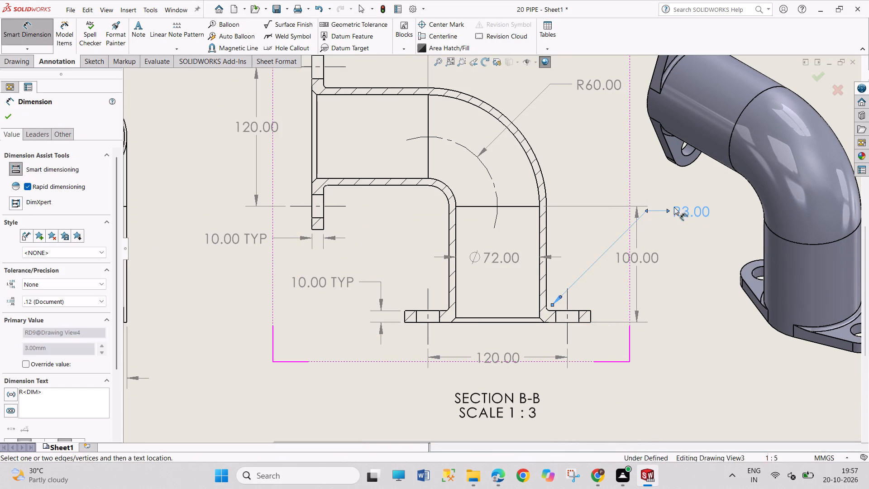
pyautogui.moveTo(691, 212); pyautogui.dragTo(603, 230)
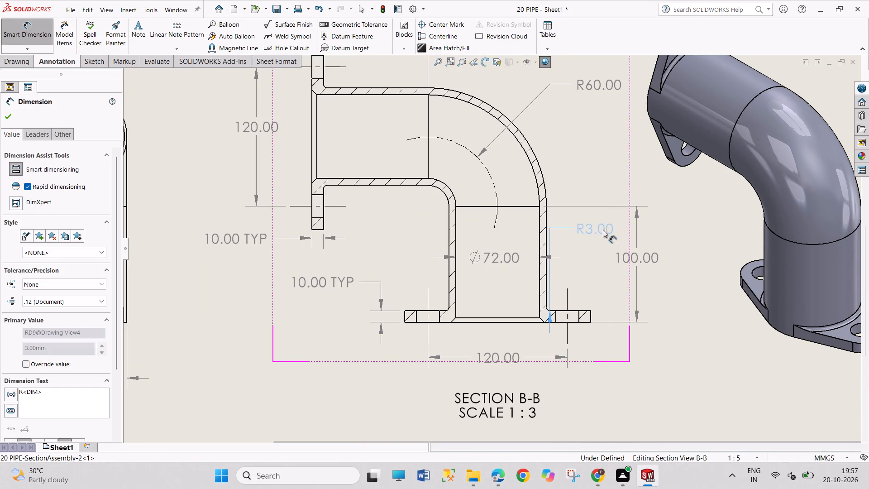
pyautogui.moveTo(603, 230); pyautogui.dragTo(604, 235)
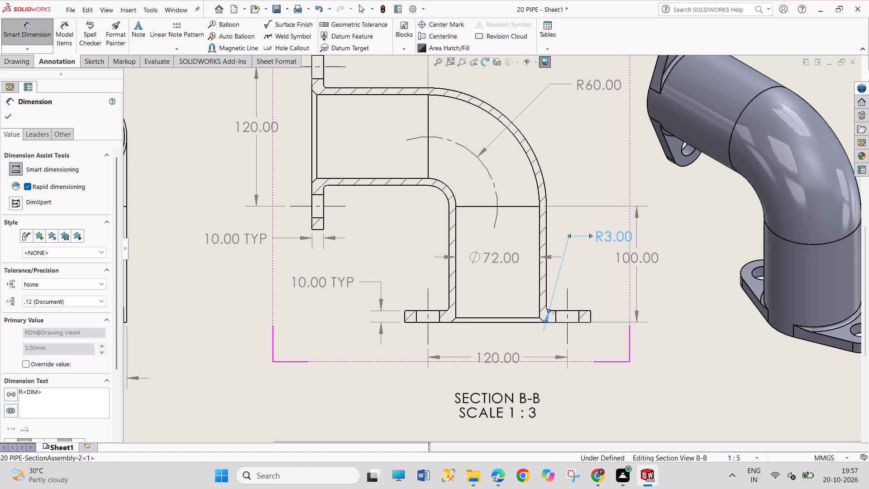
# Move the vertical leg's length dimension closer to the pipe in the section view.
pyautogui.moveTo(639, 258); pyautogui.dragTo(667, 258)
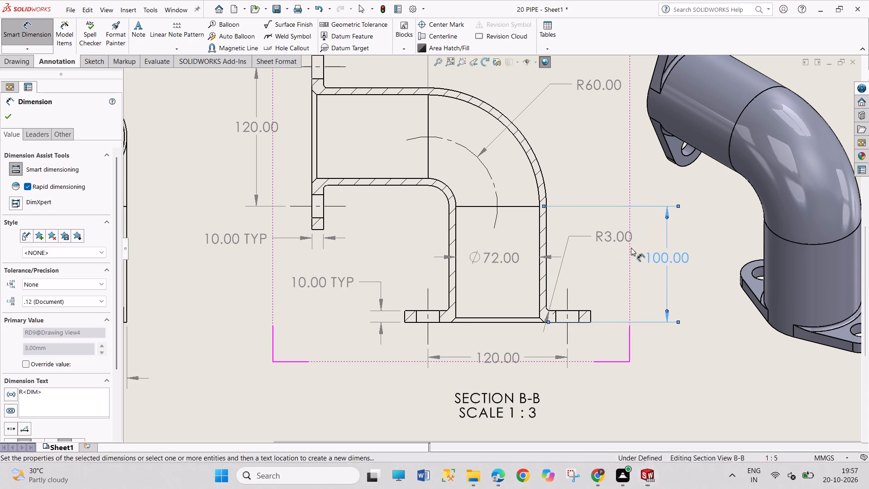
pyautogui.click(620, 238)
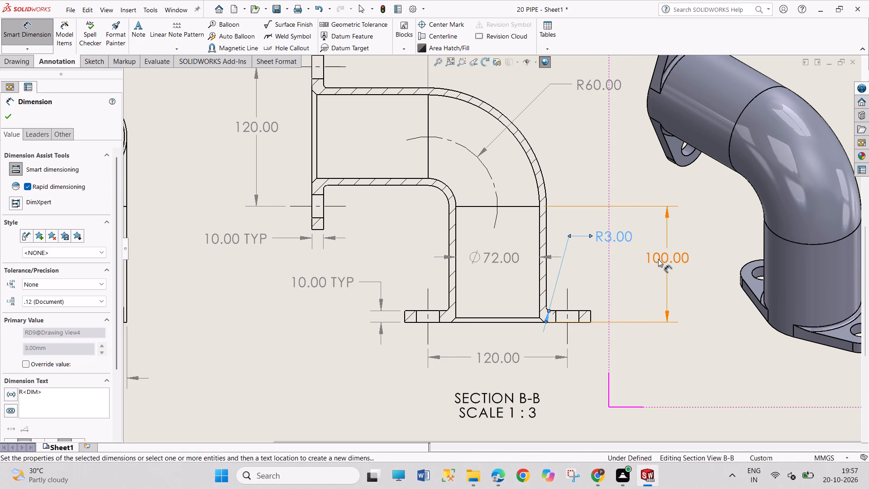
pyautogui.moveTo(657, 259); pyautogui.dragTo(608, 262)
# Move the bottom flange's fillet radius dimension clear of the leg-length dimension and add the suffix TYP.
pyautogui.moveTo(627, 235); pyautogui.dragTo(624, 211)
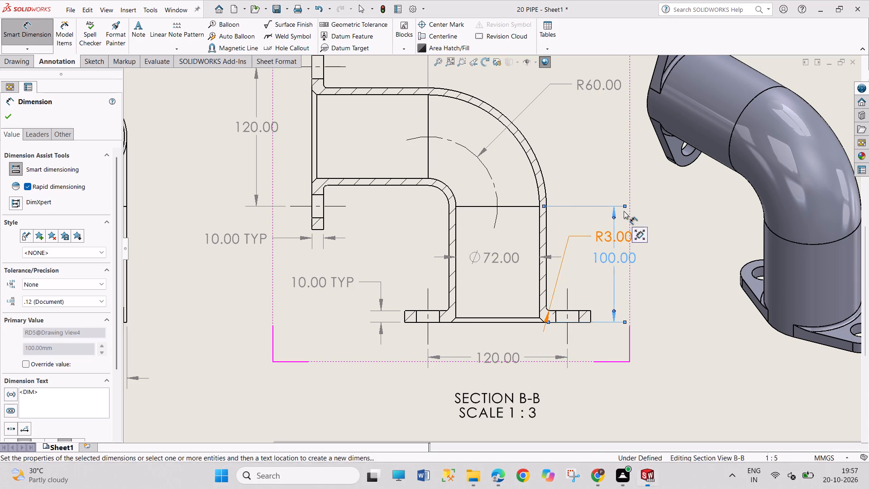
pyautogui.moveTo(624, 211); pyautogui.dragTo(652, 278)
pyautogui.click(56, 398)
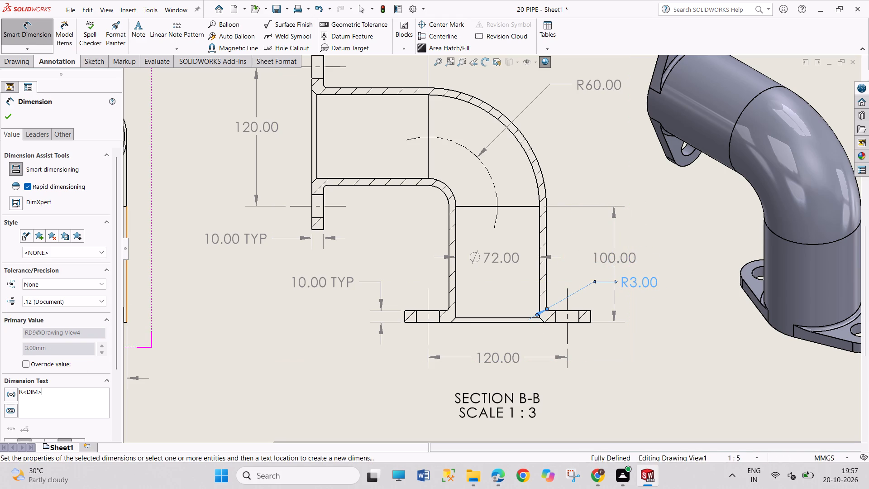
pyautogui.press('space')
pyautogui.write('TYP')
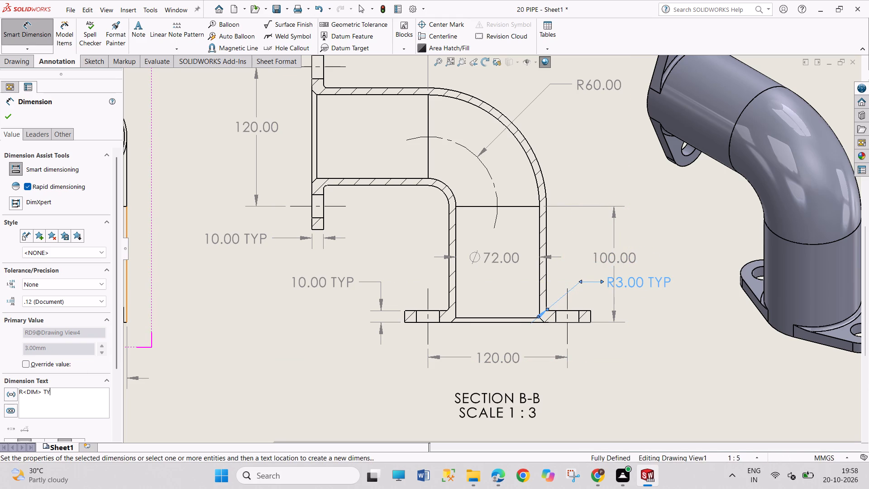
pyautogui.click(10, 119)
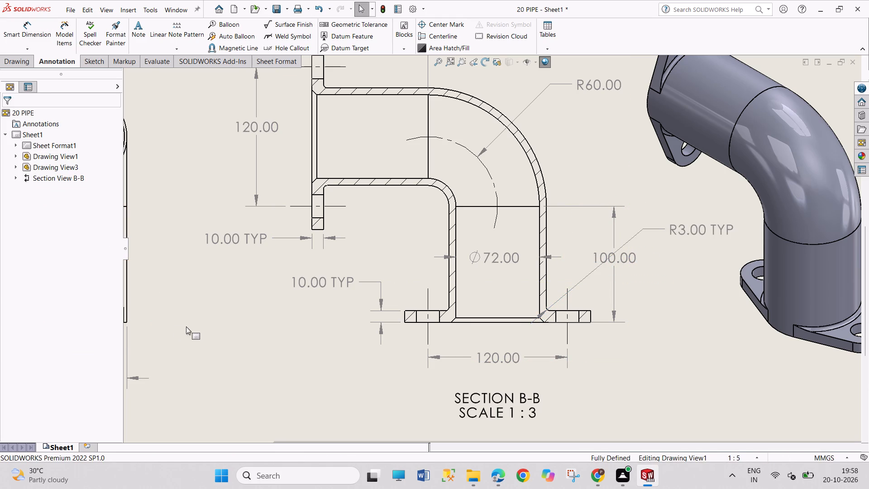
# Dimension the fillet radius where the horizontal pipe's upper outer wall meets the upright flange, placing the text above the pipe.
pyautogui.moveTo(189, 326); pyautogui.dragTo(202, 224, button='right')
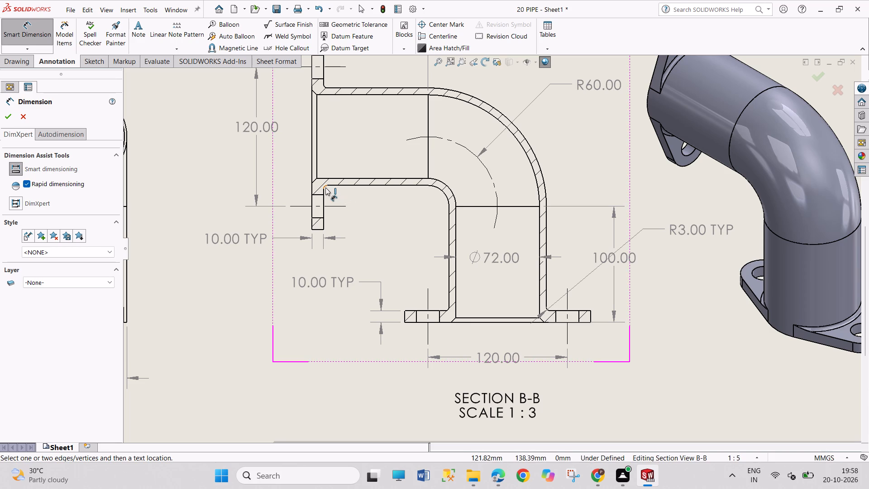
pyautogui.scroll(3, 355, 85)
pyautogui.scroll(-3, 424, 131)
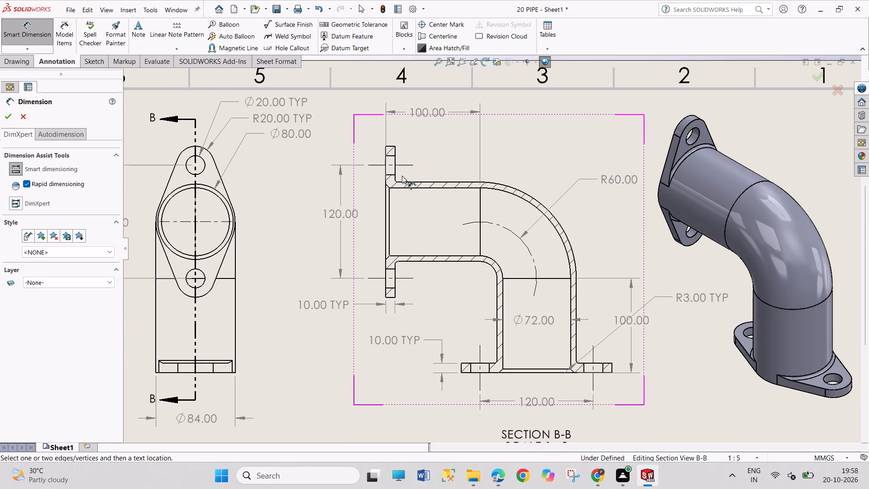
pyautogui.click(396, 182)
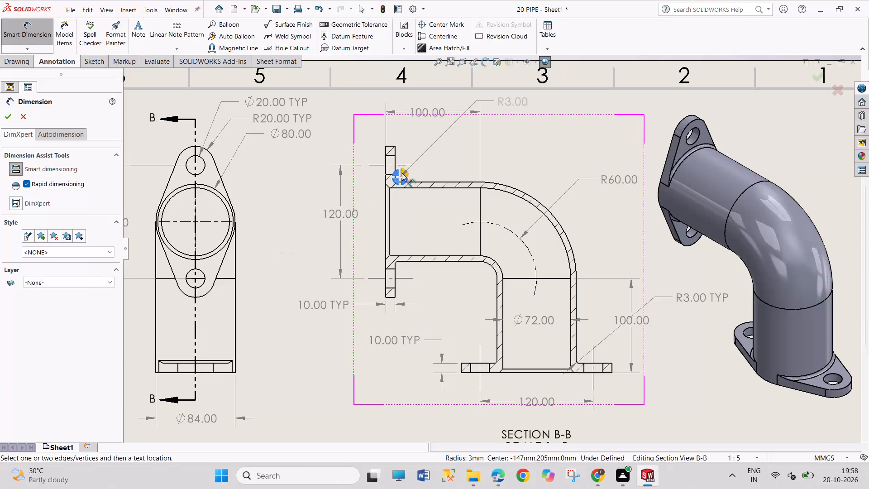
pyautogui.click(402, 173)
pyautogui.moveTo(512, 100); pyautogui.dragTo(451, 144)
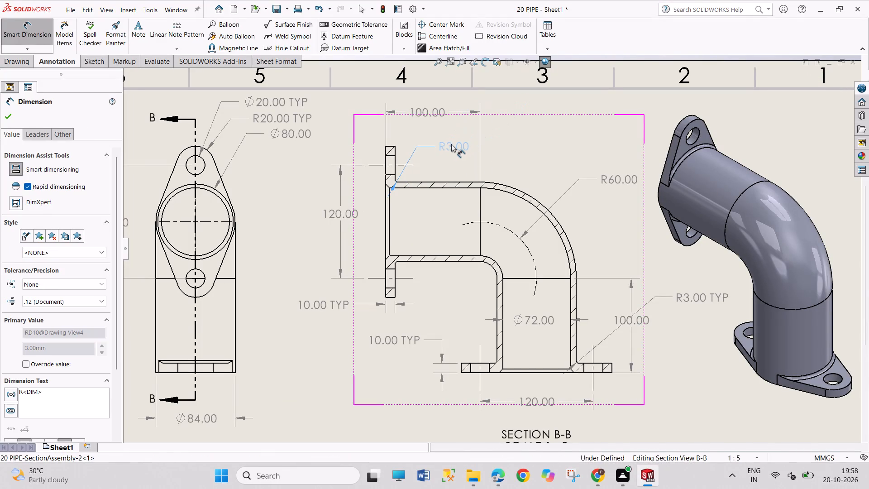
pyautogui.moveTo(451, 144); pyautogui.dragTo(440, 142)
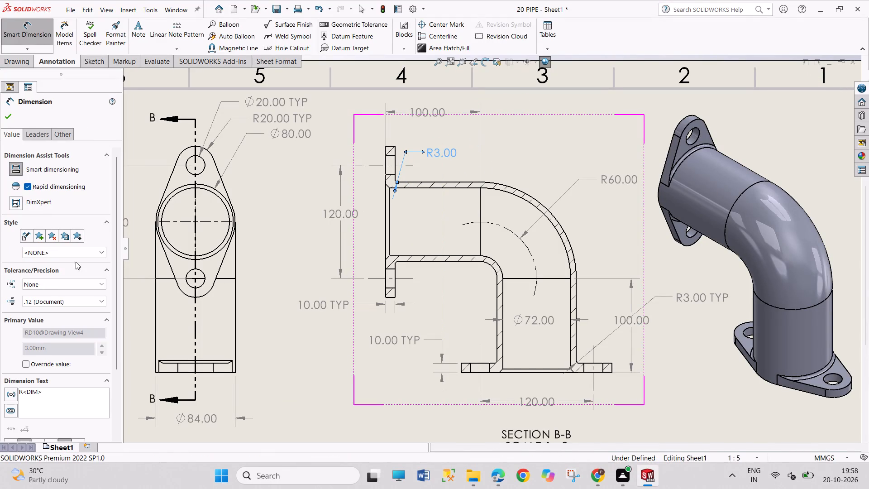
# Add the suffix TYP to the upright flange's fillet radius dimension and position its text just above the horizontal pipe.
pyautogui.click(50, 399)
pyautogui.press('space')
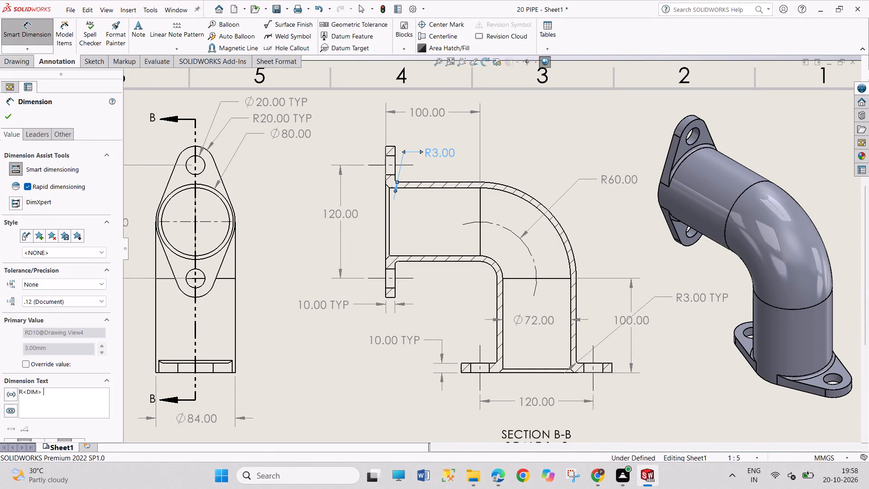
pyautogui.write('TYP')
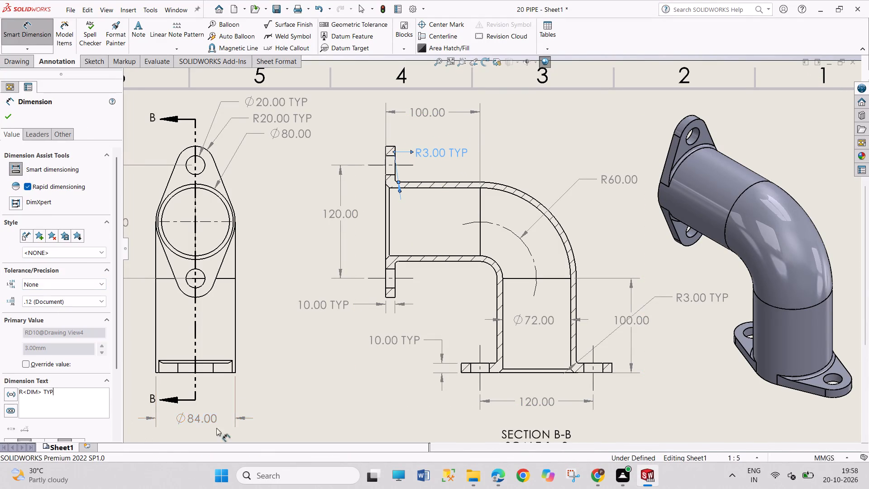
pyautogui.click(328, 347)
pyautogui.moveTo(439, 133); pyautogui.dragTo(462, 157)
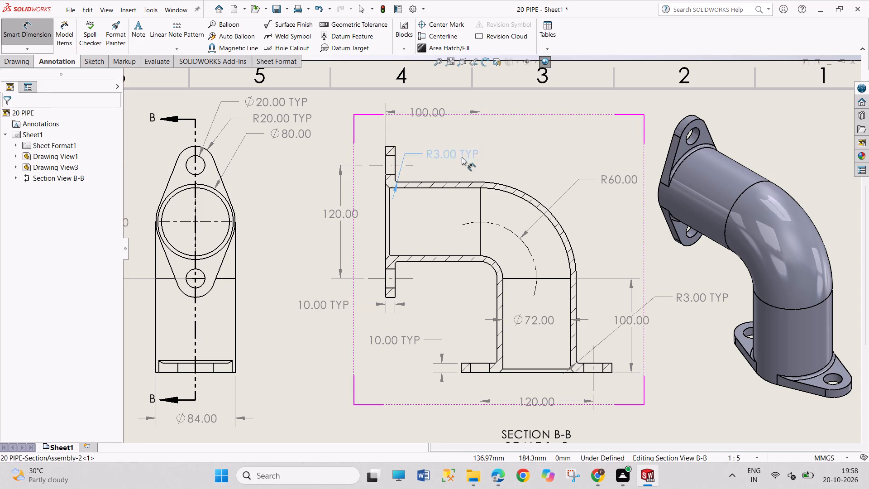
pyautogui.moveTo(462, 157); pyautogui.dragTo(508, 158)
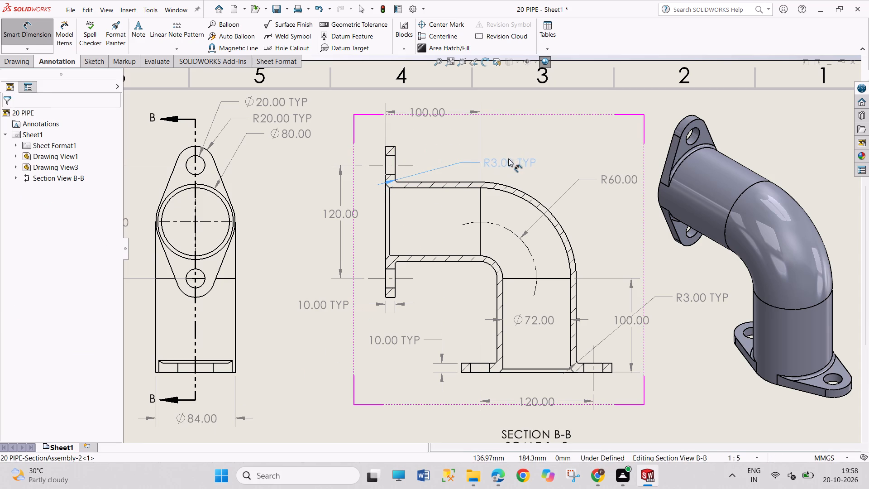
pyautogui.moveTo(508, 158); pyautogui.dragTo(454, 152)
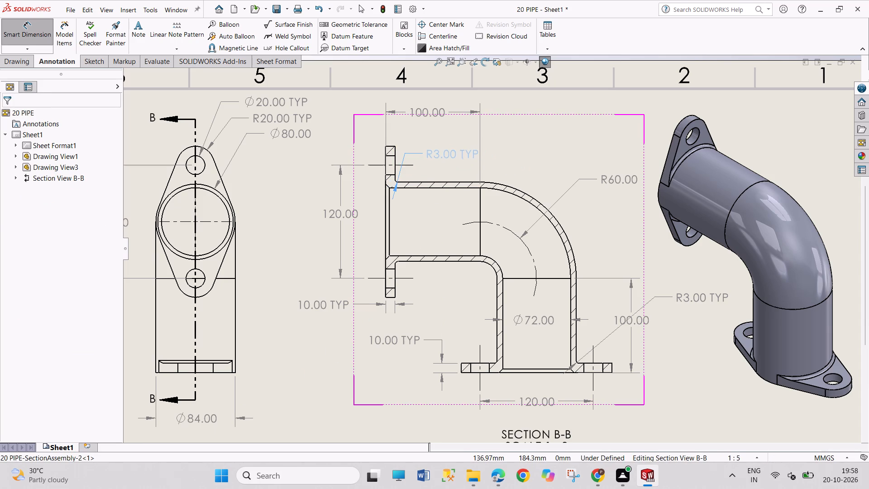
pyautogui.click(315, 370)
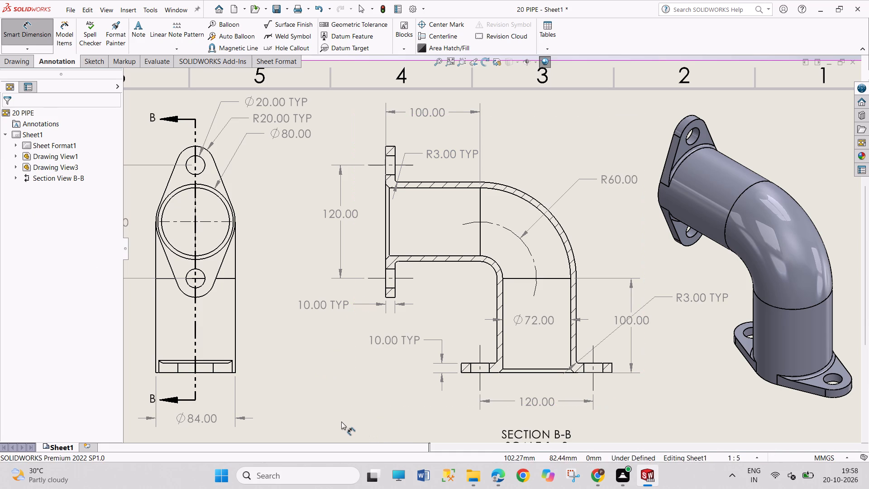
# Move the vertical leg's length dimension farther from the pipe and bring the bottom flange's fillet radius dimension closer to the pipe.
pyautogui.scroll(2, 359, 391)
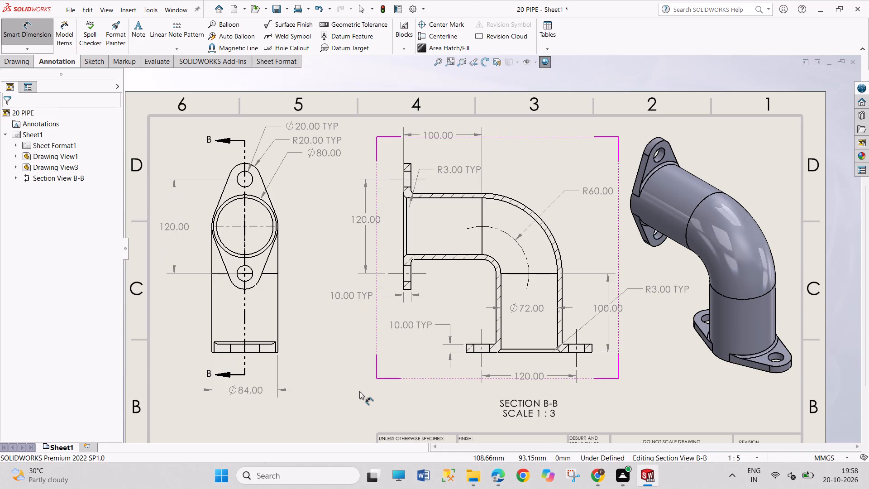
pyautogui.scroll(-1, 602, 364)
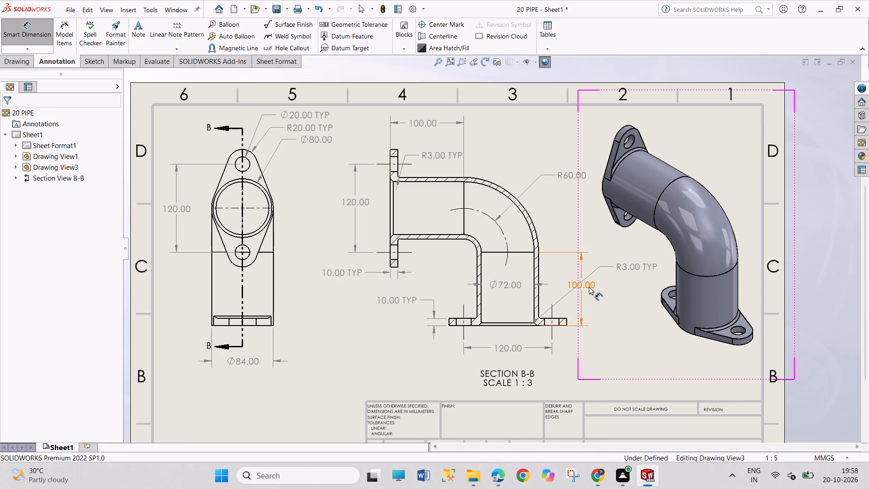
pyautogui.moveTo(594, 284); pyautogui.dragTo(625, 284)
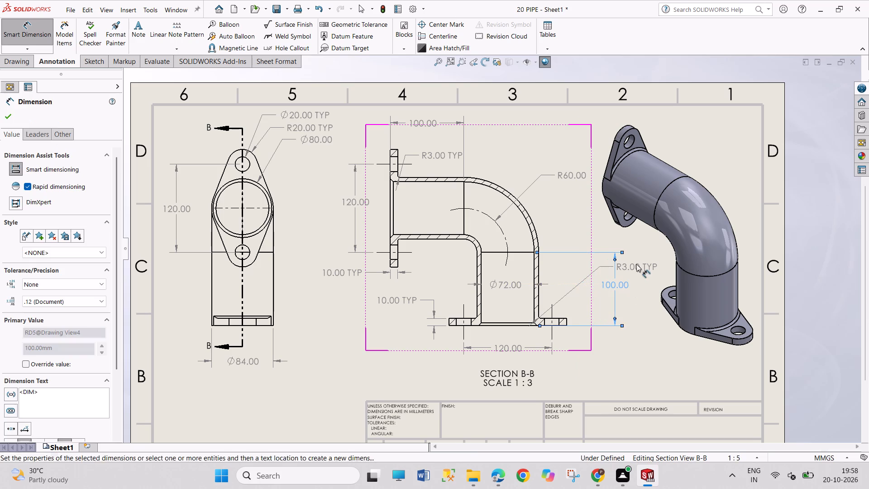
pyautogui.moveTo(636, 262); pyautogui.dragTo(582, 272)
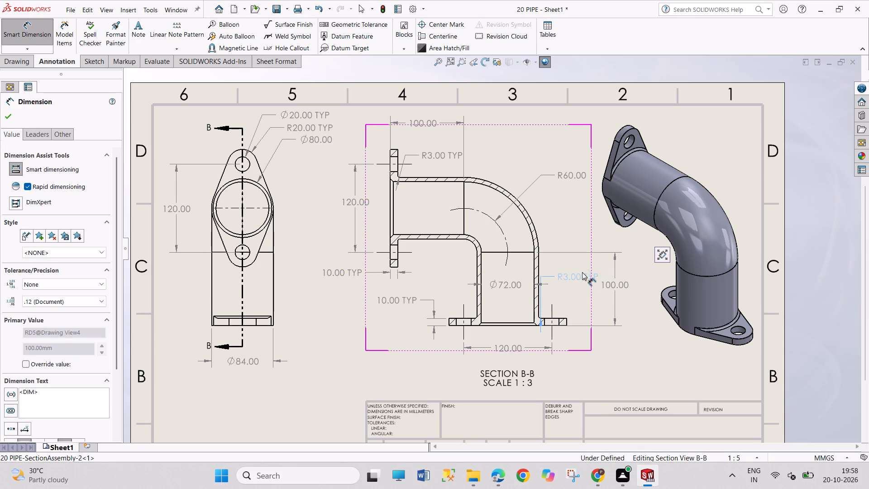
pyautogui.moveTo(582, 272); pyautogui.dragTo(589, 261)
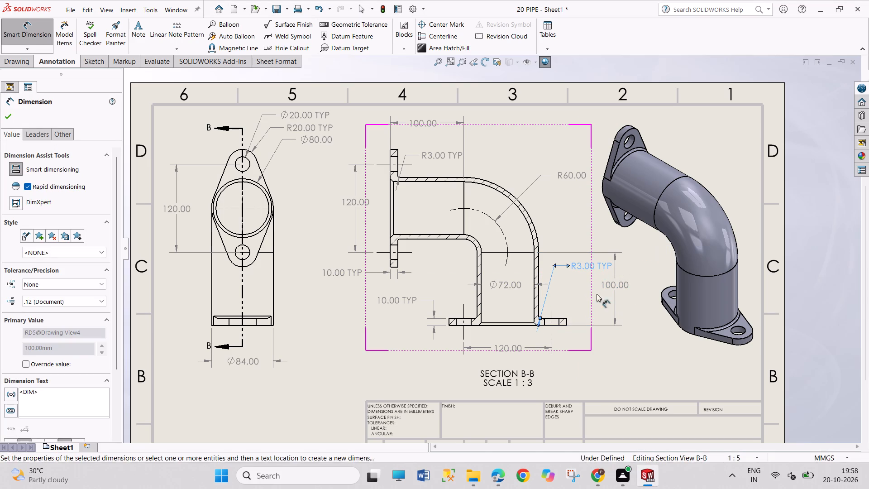
pyautogui.click(648, 363)
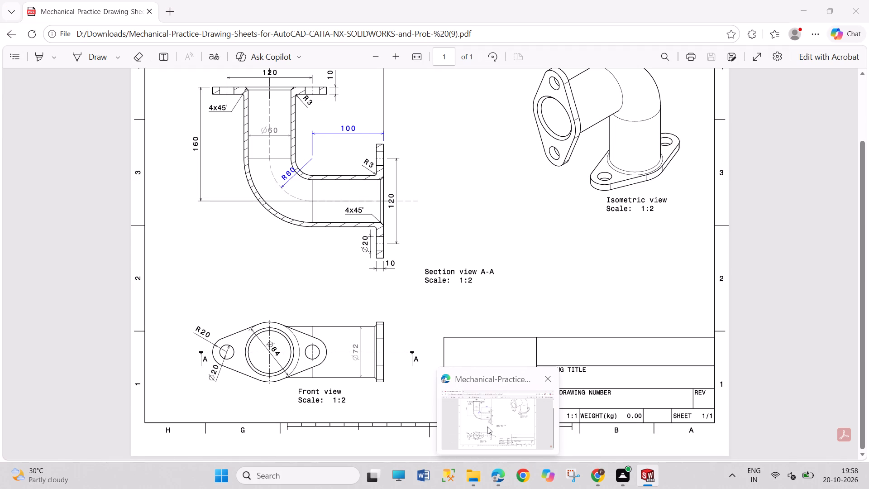
# Move the bottom flange's hole-spacing dimension farther below the flange in the section view.
pyautogui.scroll(-9, 509, 331)
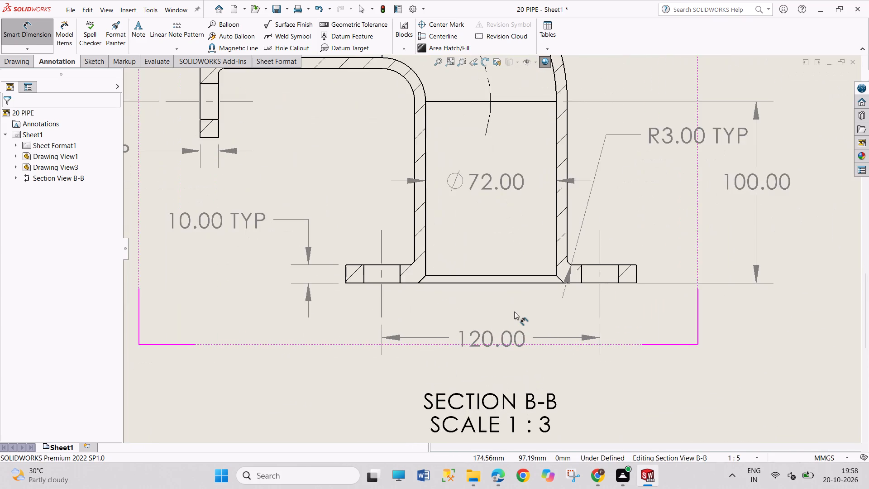
pyautogui.moveTo(493, 341); pyautogui.dragTo(495, 366)
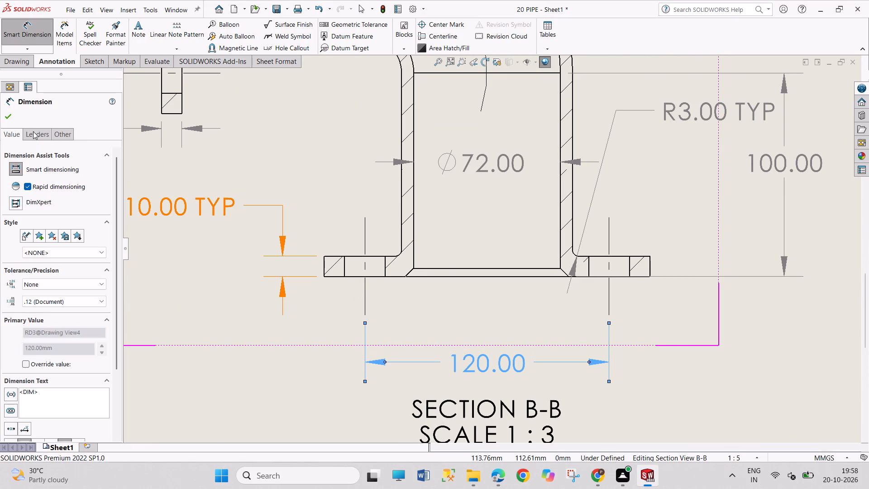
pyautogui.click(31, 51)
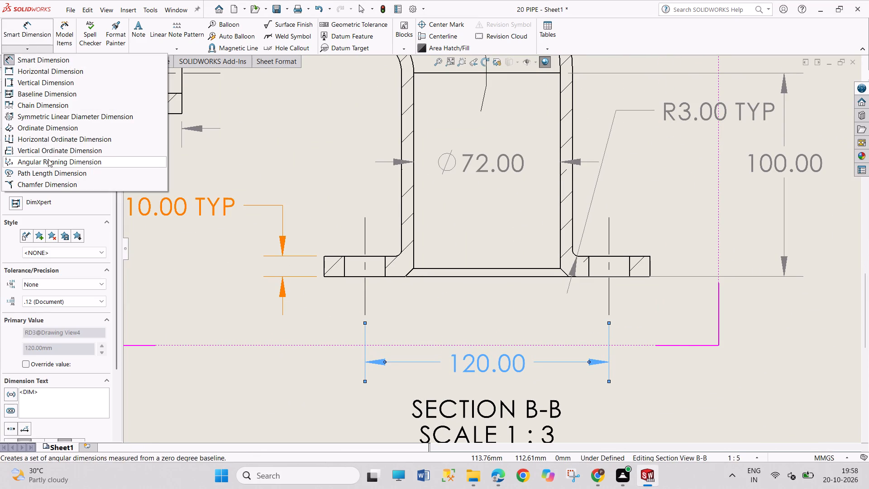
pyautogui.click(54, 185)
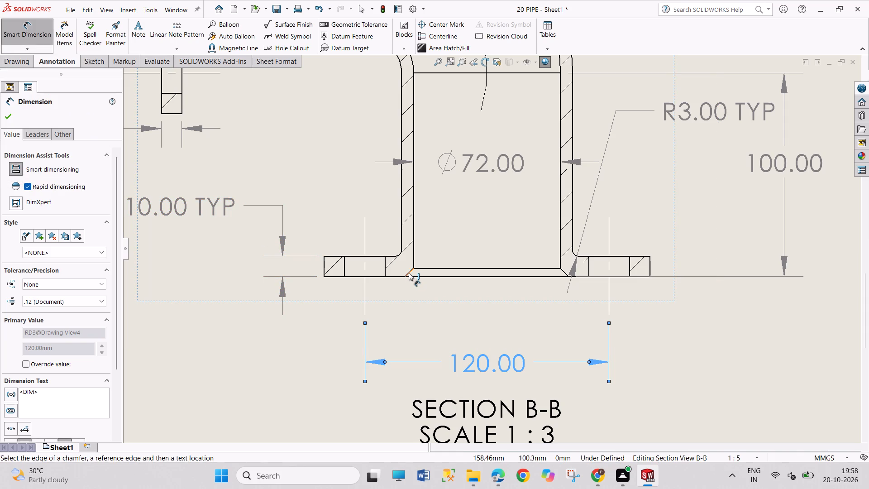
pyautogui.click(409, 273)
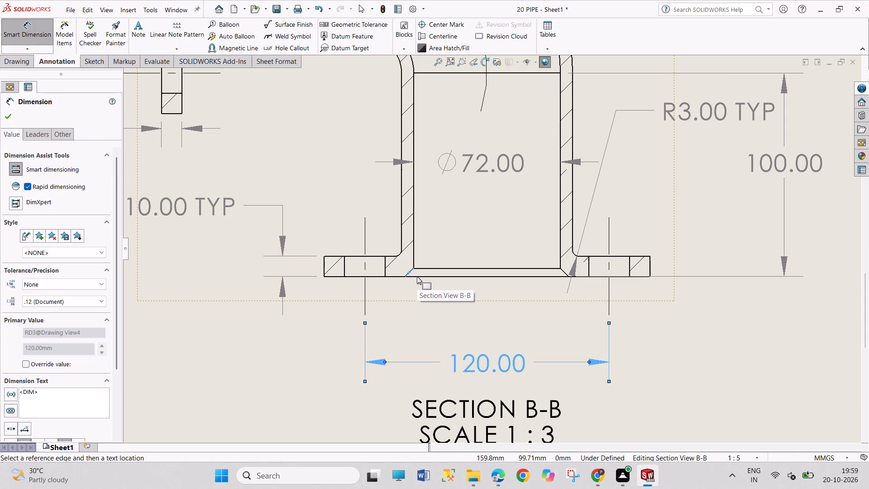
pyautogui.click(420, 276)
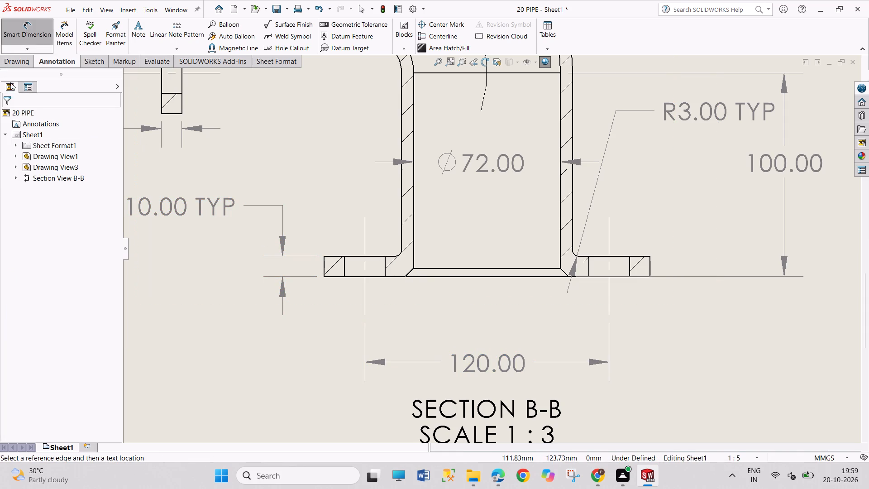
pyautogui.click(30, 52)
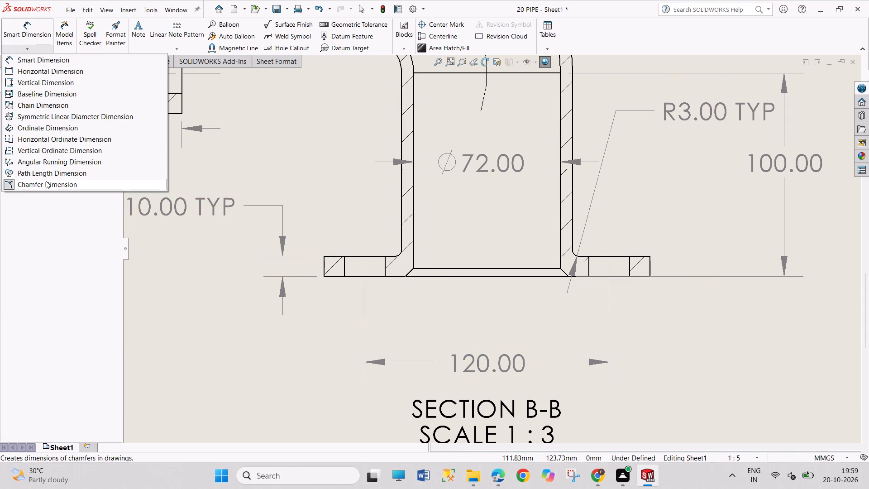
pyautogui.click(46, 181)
# Add a chamfer dimension to the bore's bottom edge in the section view, placing the text just below the bottom flange.
pyautogui.click(29, 49)
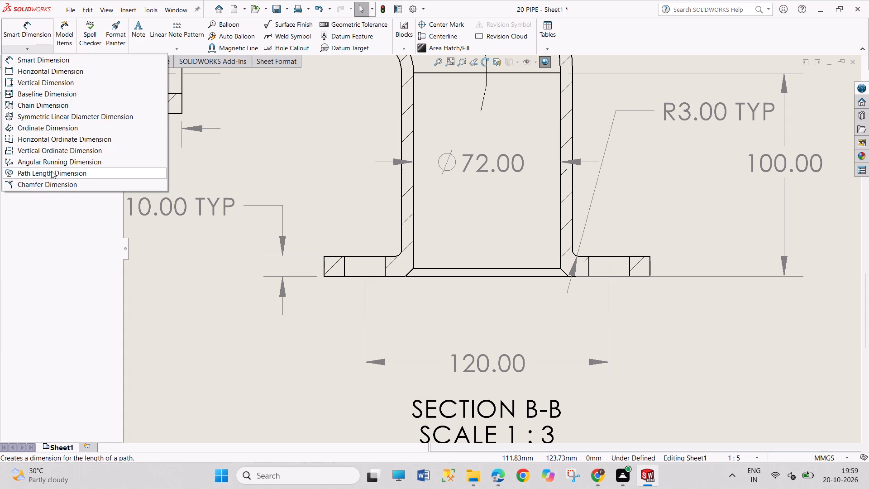
pyautogui.click(53, 186)
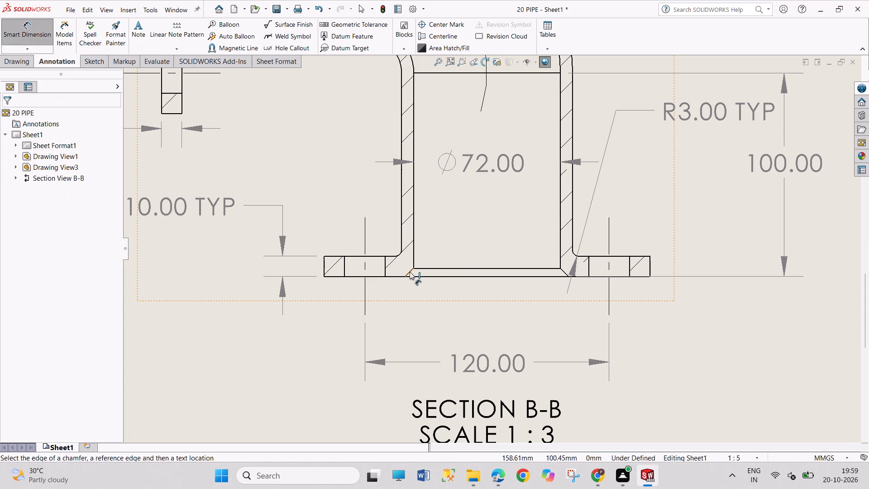
pyautogui.click(410, 272)
pyautogui.click(418, 277)
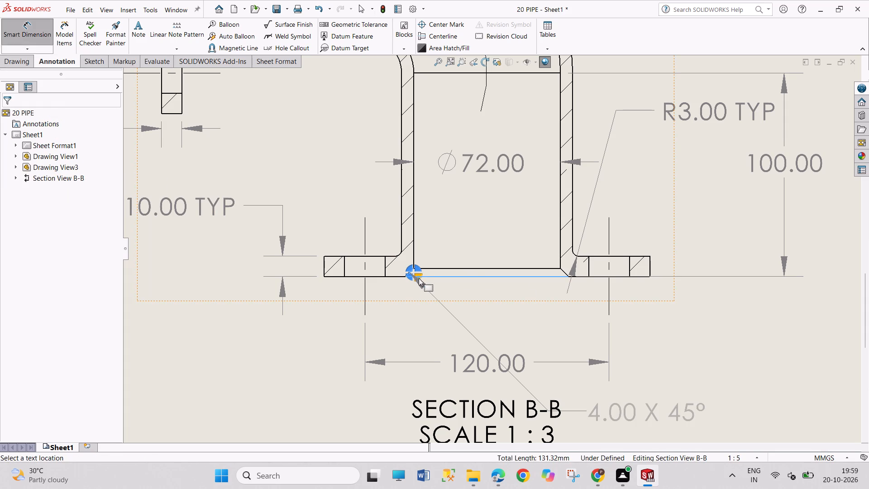
pyautogui.click(418, 276)
pyautogui.moveTo(615, 412); pyautogui.dragTo(606, 408)
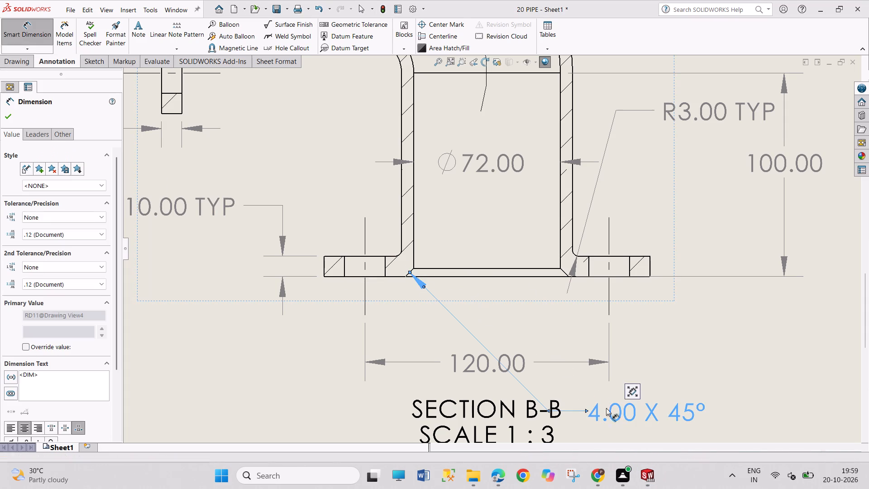
pyautogui.moveTo(606, 408); pyautogui.dragTo(497, 310)
# Add the suffix TYP to the chamfer dimension and position it between the bottom flange and the hole-spacing dimension.
pyautogui.click(57, 378)
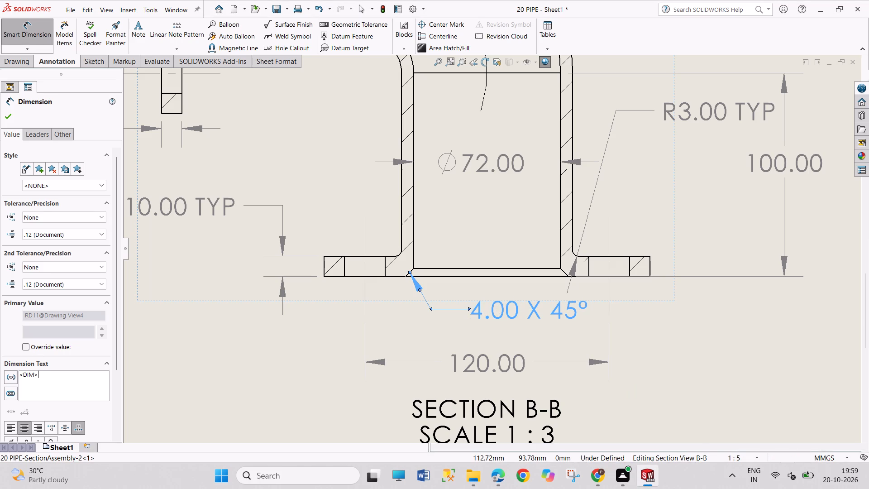
pyautogui.press('space')
pyautogui.write('TYP')
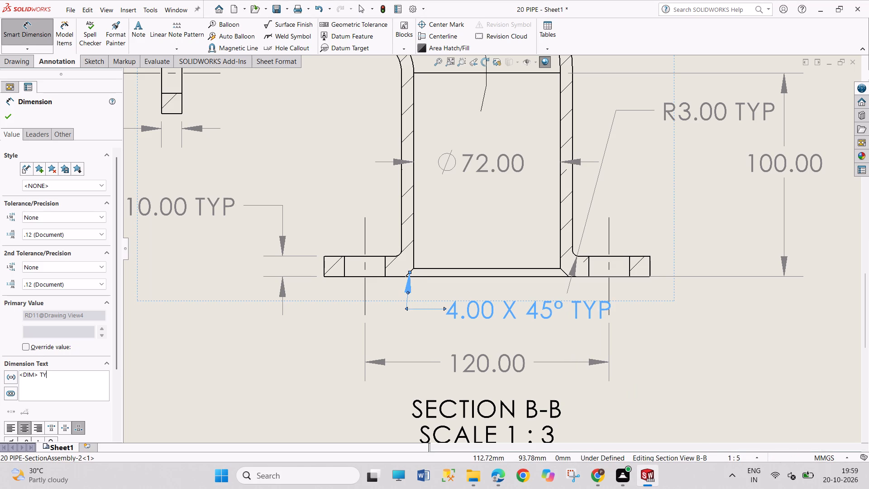
pyautogui.click(10, 116)
pyautogui.moveTo(521, 312); pyautogui.dragTo(565, 318)
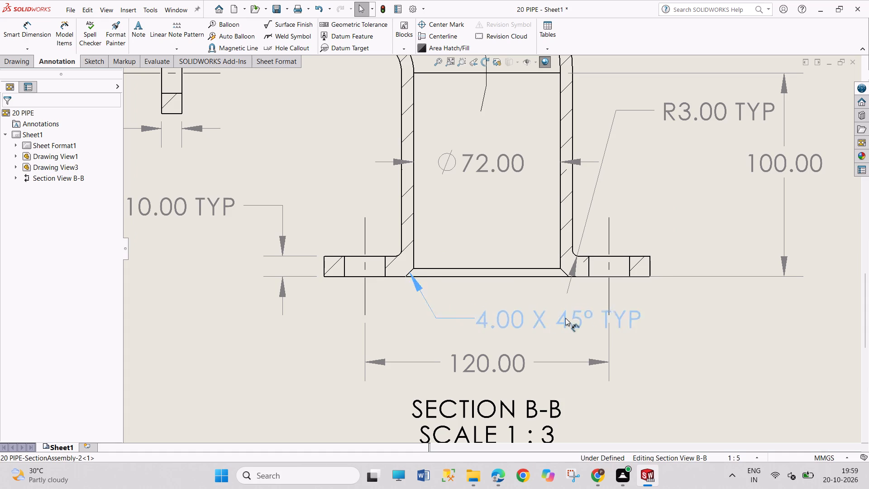
pyautogui.moveTo(565, 318); pyautogui.dragTo(529, 322)
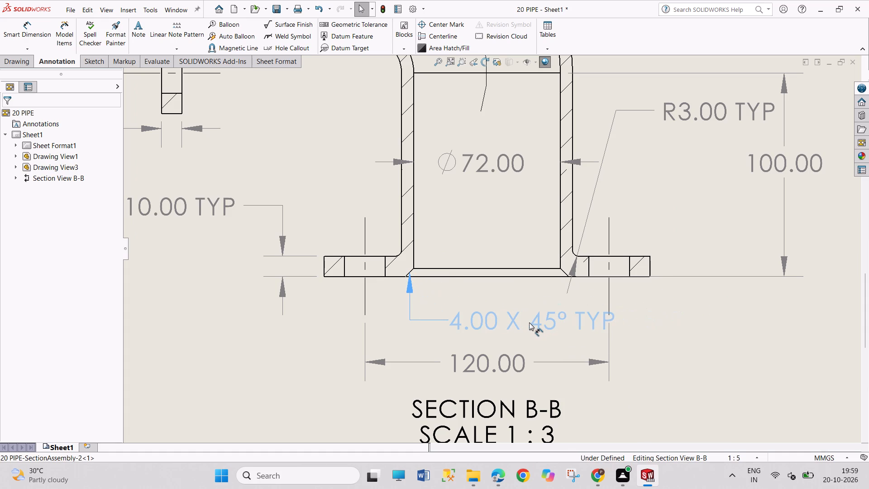
pyautogui.moveTo(529, 322); pyautogui.dragTo(516, 322)
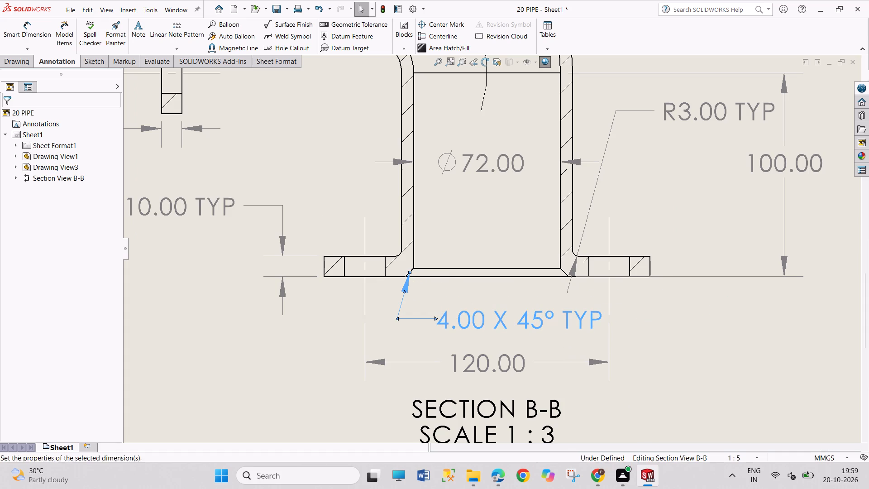
pyautogui.click(665, 339)
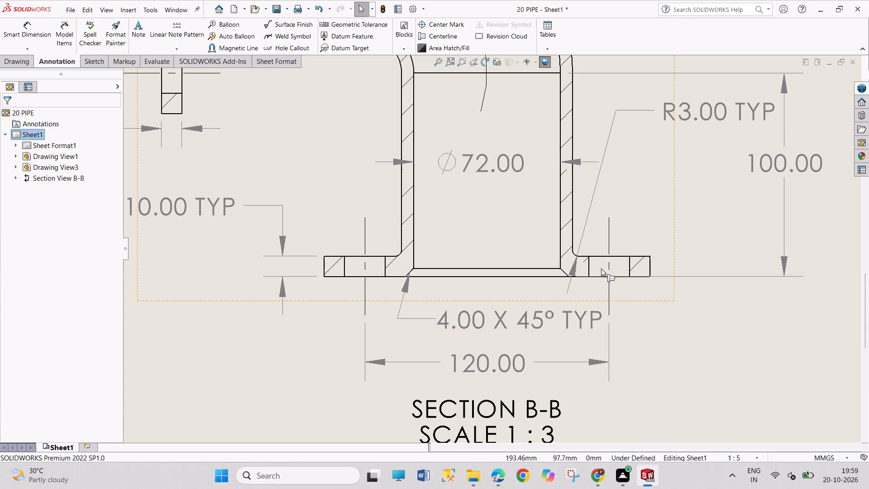
pyautogui.scroll(3, 575, 248)
pyautogui.scroll(1, 473, 218)
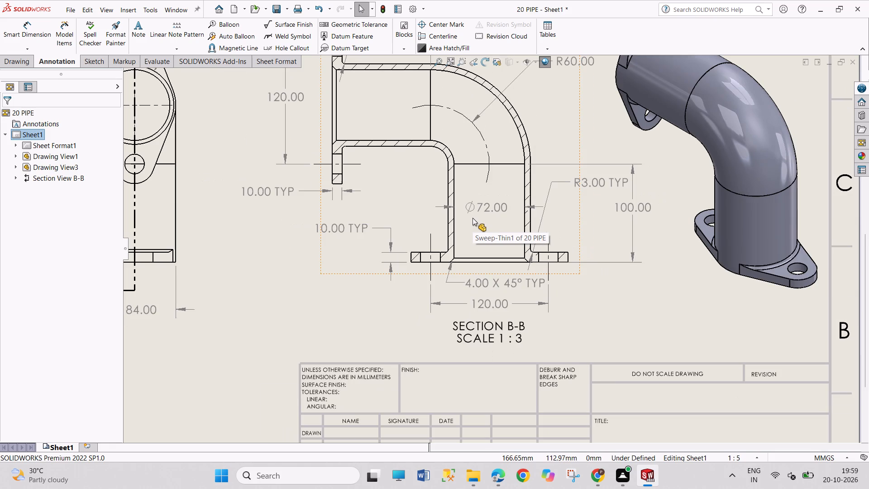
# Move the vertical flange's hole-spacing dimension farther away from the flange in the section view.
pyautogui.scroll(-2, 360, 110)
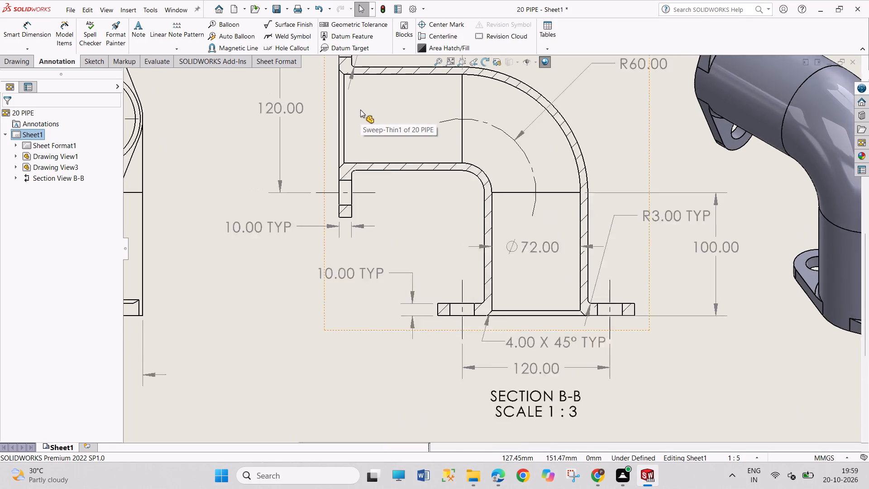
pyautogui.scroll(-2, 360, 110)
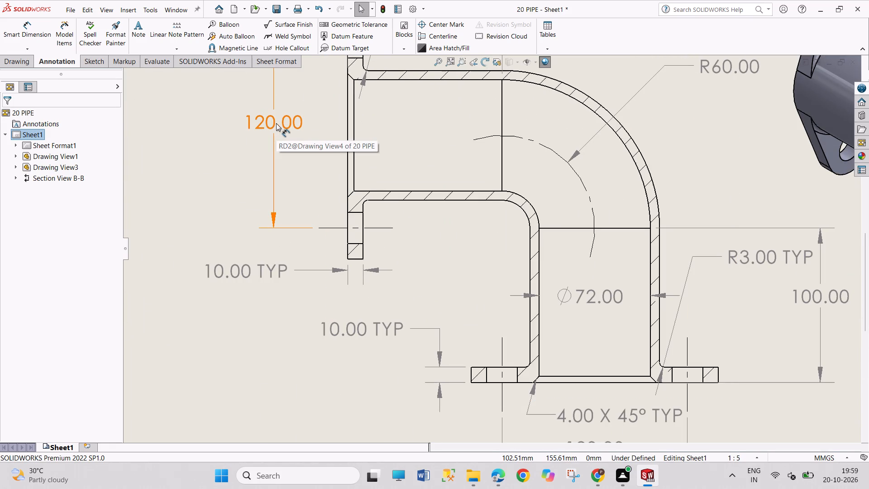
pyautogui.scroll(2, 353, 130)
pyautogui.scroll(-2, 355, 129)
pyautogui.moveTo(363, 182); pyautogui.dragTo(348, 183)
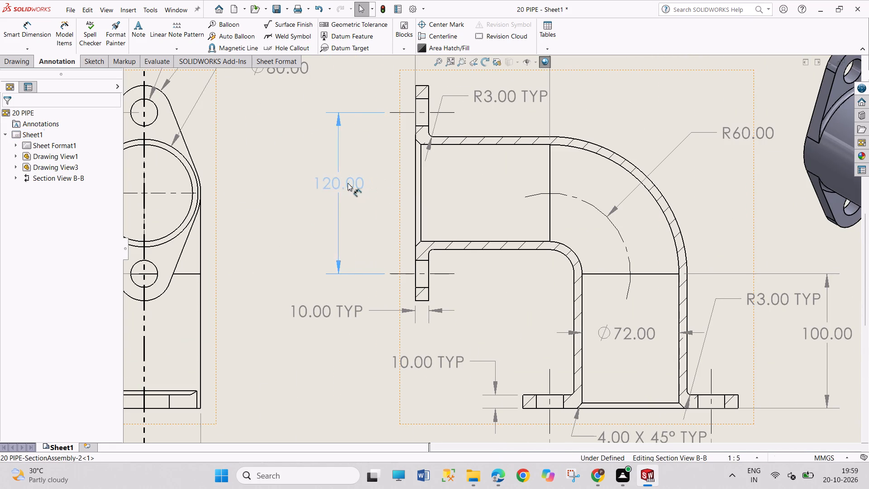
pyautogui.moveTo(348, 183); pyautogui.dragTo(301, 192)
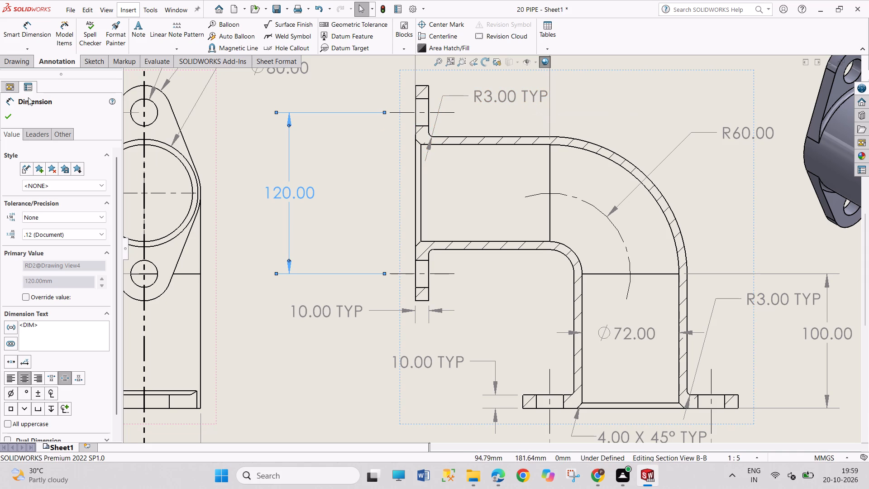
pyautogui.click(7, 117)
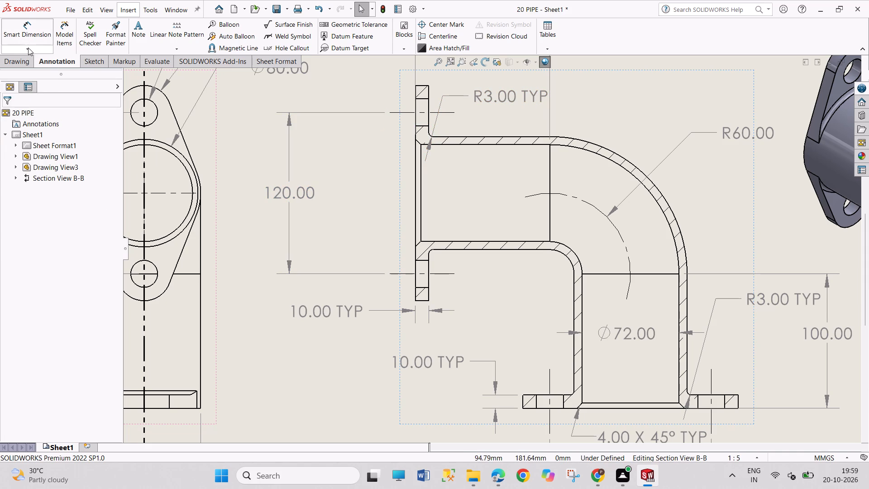
# Add a chamfer dimension to the upper bore edge at the vertical flange in the section view, placing the text beside the flange.
pyautogui.click(28, 48)
pyautogui.click(54, 184)
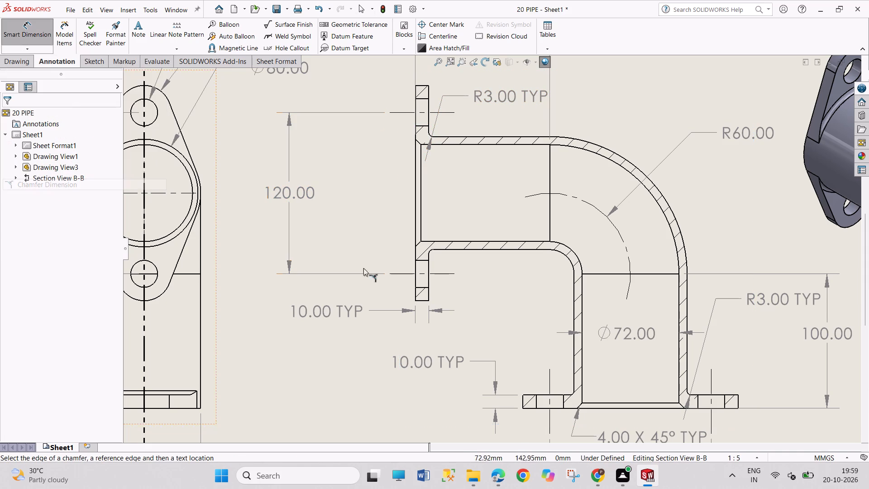
pyautogui.scroll(-3, 442, 157)
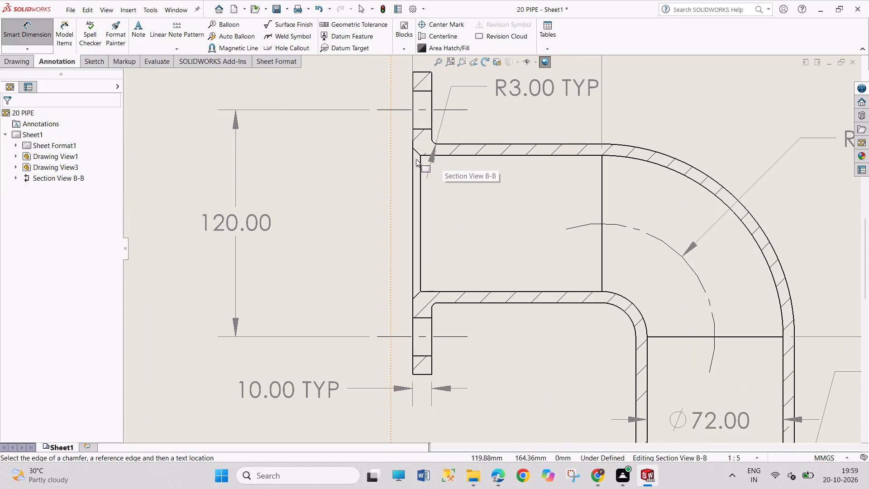
pyautogui.click(417, 153)
pyautogui.click(411, 169)
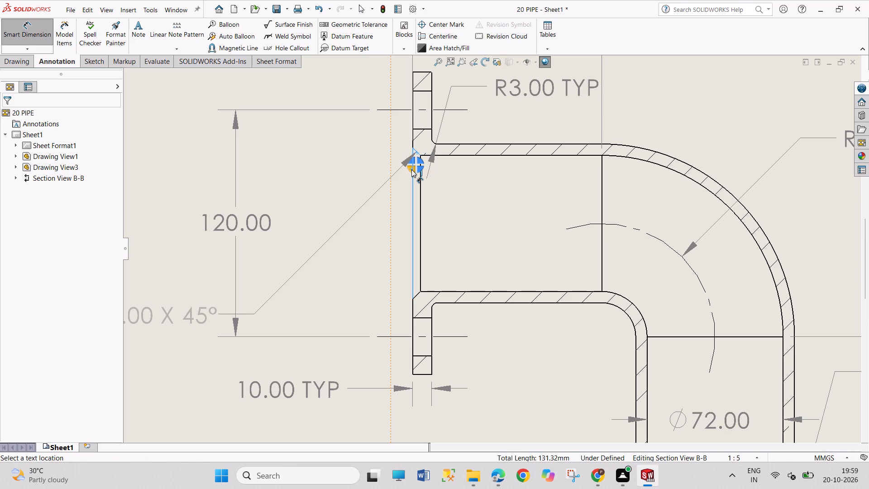
pyautogui.click(411, 169)
pyautogui.moveTo(199, 310); pyautogui.dragTo(287, 274)
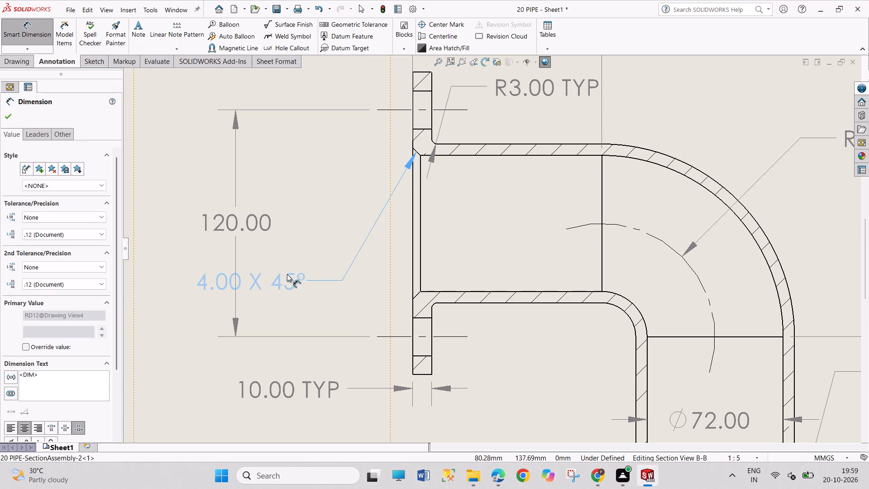
pyautogui.moveTo(287, 274); pyautogui.dragTo(331, 264)
# Add the suffix TYP to the vertical flange's chamfer dimension.
pyautogui.click(41, 375)
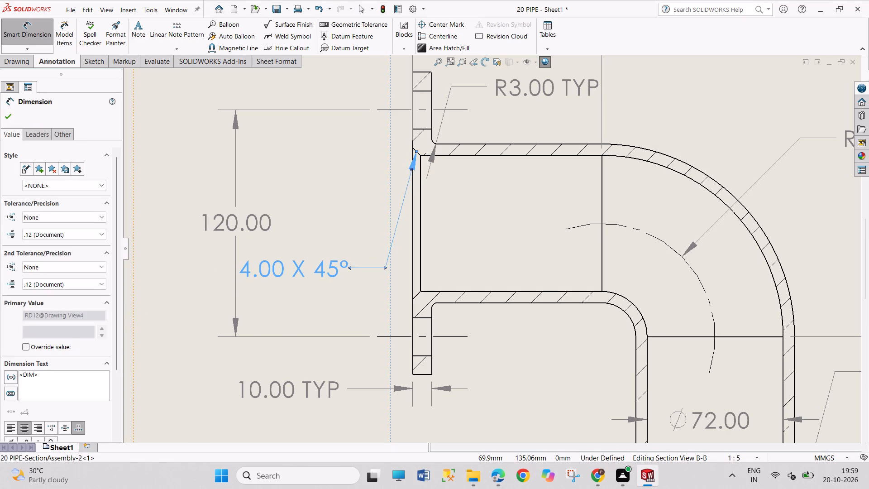
pyautogui.press('space')
pyautogui.write('TYP')
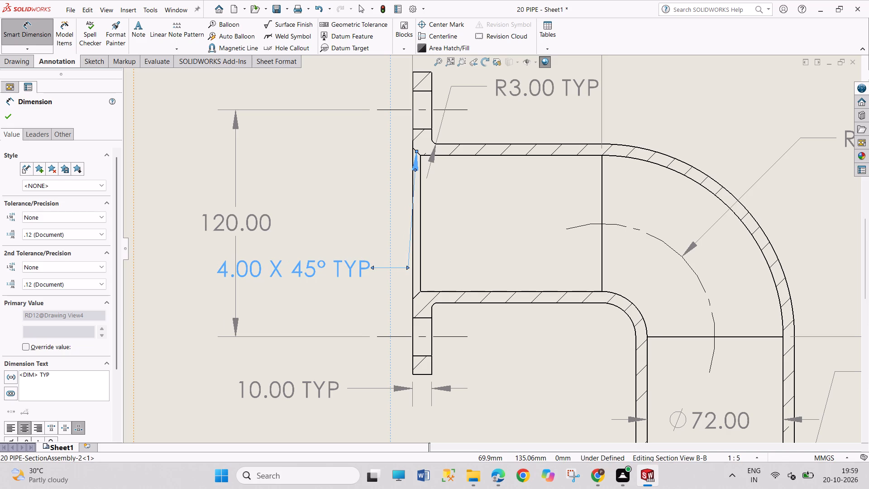
pyautogui.click(7, 115)
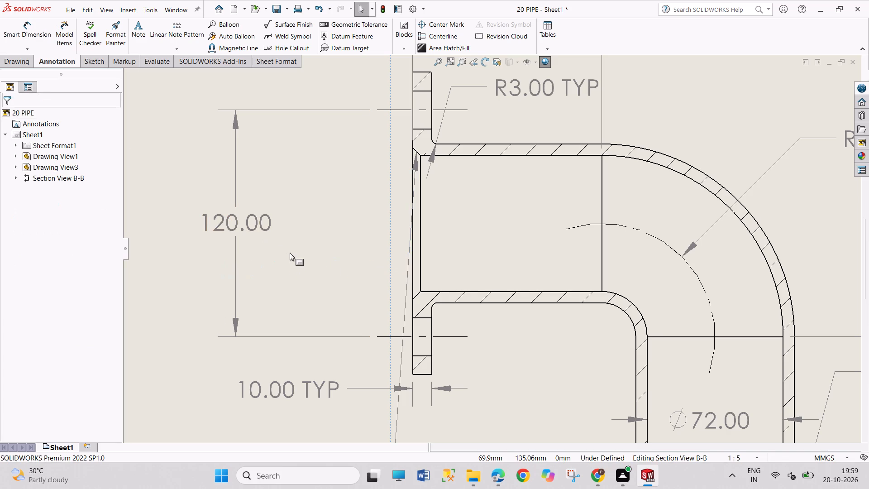
# Move the vertical flange's chamfer dimension from near the title block to just above its hole-spacing dimension.
pyautogui.scroll(3, 395, 364)
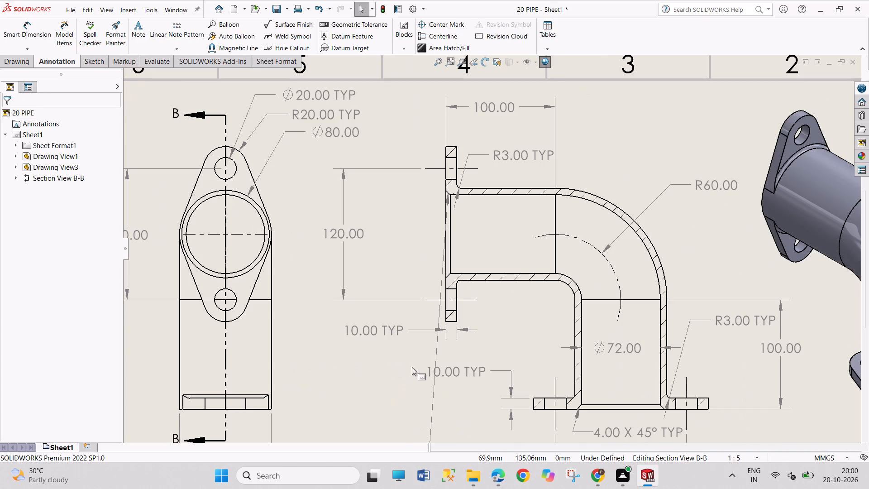
pyautogui.scroll(5, 506, 389)
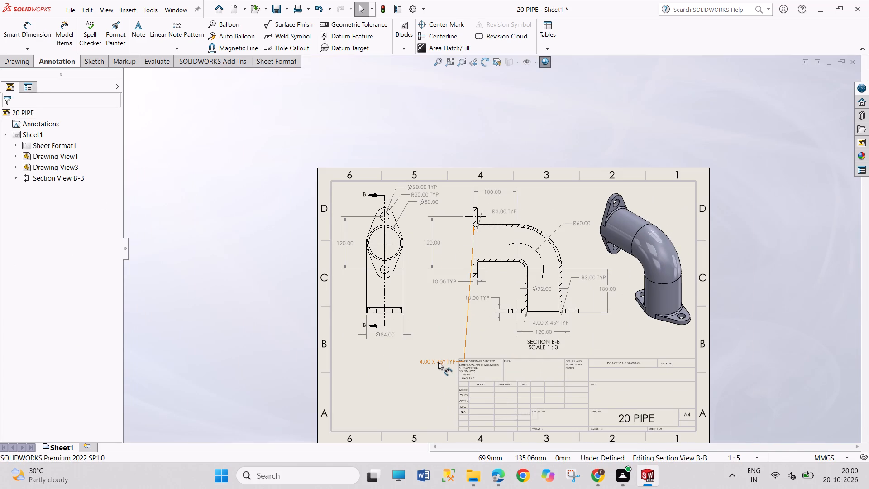
pyautogui.moveTo(438, 362); pyautogui.dragTo(449, 226)
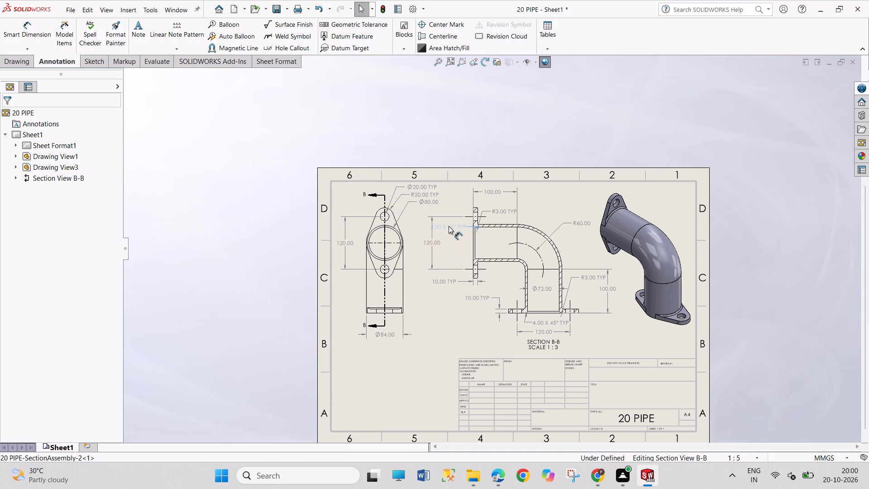
pyautogui.moveTo(449, 226); pyautogui.dragTo(436, 212)
pyautogui.click(430, 324)
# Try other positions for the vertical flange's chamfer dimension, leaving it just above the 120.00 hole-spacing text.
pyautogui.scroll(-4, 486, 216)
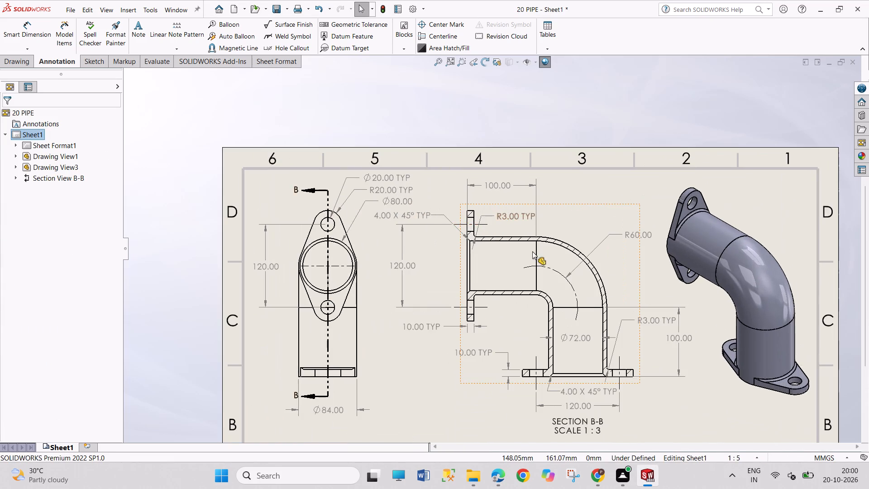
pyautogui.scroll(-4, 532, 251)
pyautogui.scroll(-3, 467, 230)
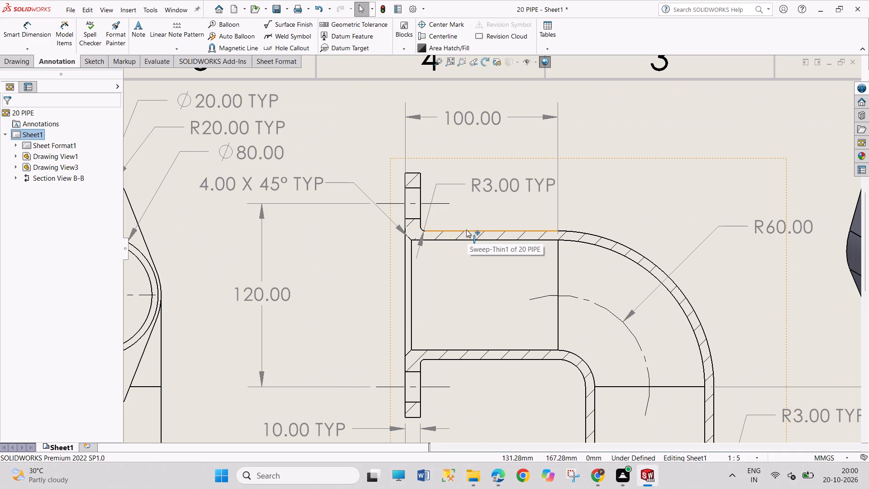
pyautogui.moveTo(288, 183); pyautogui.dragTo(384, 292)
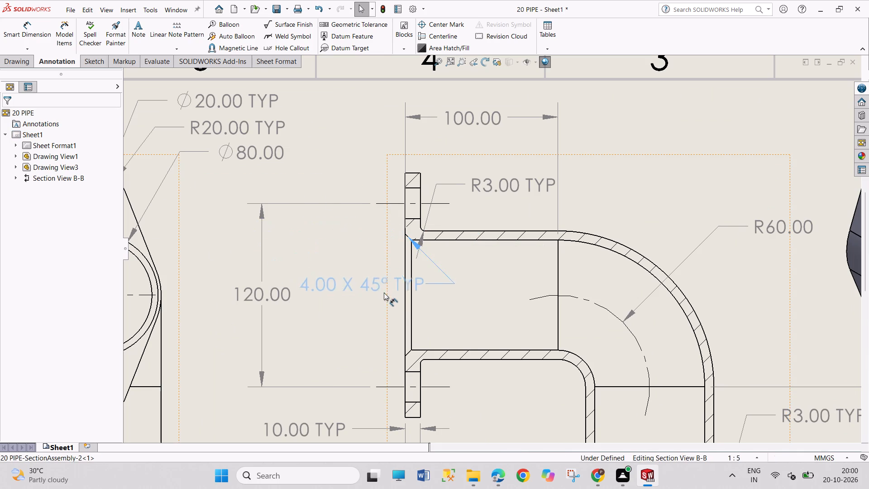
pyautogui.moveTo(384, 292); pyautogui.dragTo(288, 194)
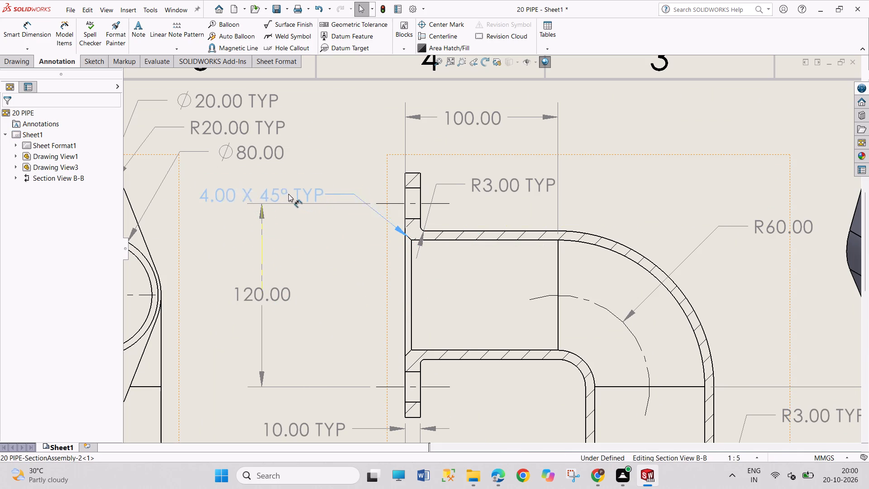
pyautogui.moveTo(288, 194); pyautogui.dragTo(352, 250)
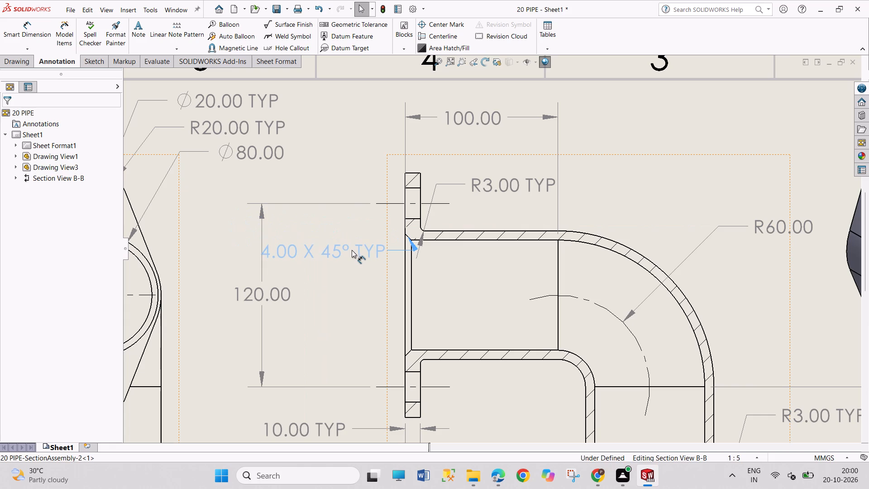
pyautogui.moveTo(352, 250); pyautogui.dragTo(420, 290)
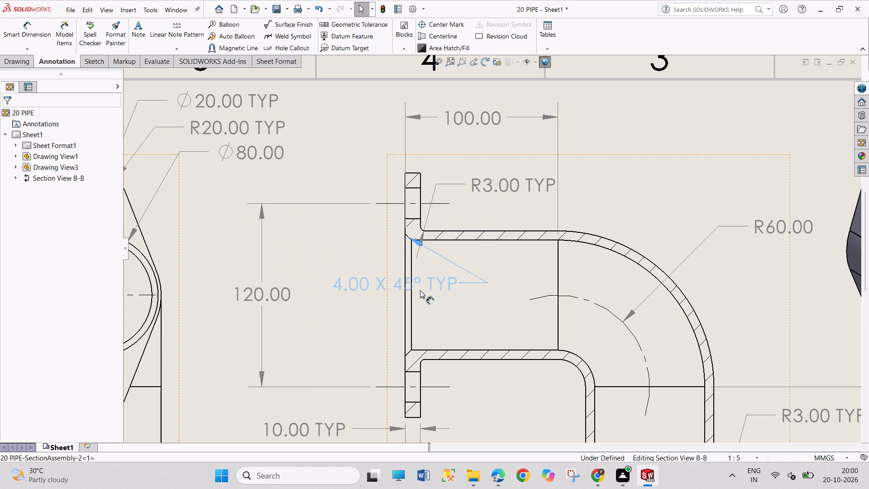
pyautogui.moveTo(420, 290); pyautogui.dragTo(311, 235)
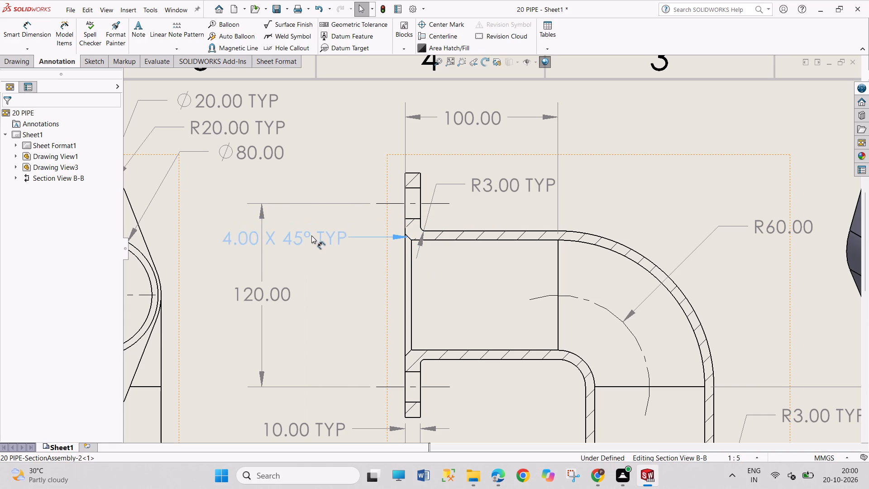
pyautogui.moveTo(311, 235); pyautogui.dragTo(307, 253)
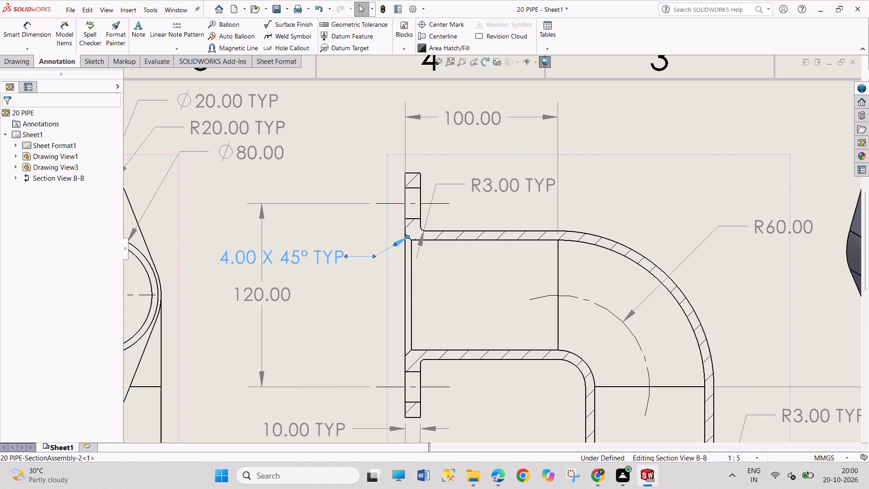
# Move the vertical flange's hole-spacing dimension close to the flange, clear of the chamfer text.
pyautogui.moveTo(267, 297); pyautogui.dragTo(369, 293)
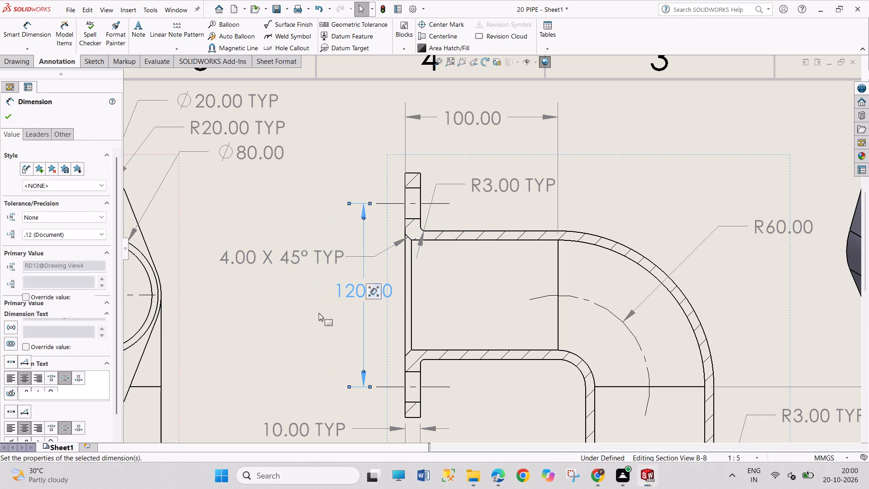
pyautogui.click(265, 327)
# Move the vertical flange's chamfer dimension up so its text sits above the top end of the hole-spacing dimension.
pyautogui.moveTo(310, 257); pyautogui.dragTo(310, 254)
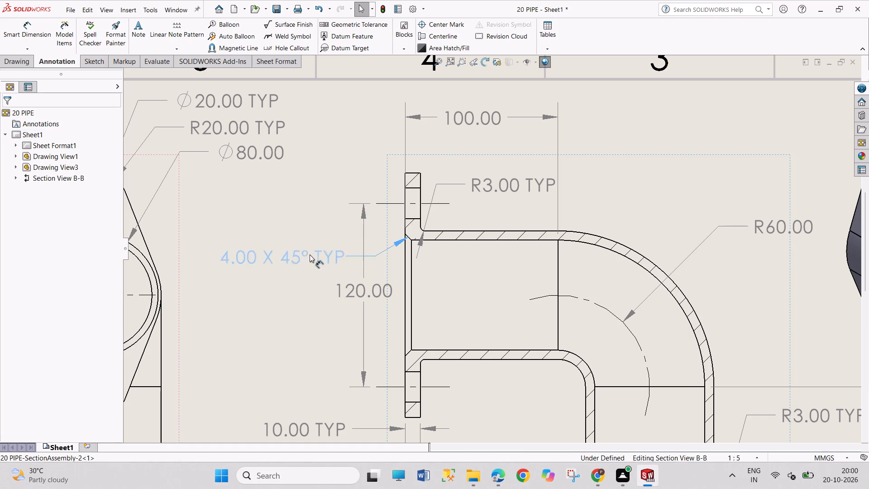
pyautogui.moveTo(310, 254); pyautogui.dragTo(307, 197)
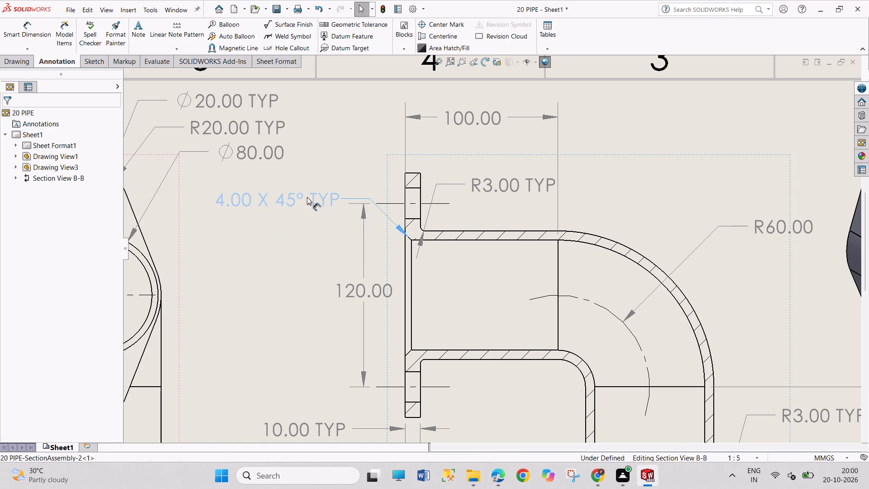
pyautogui.moveTo(307, 197); pyautogui.dragTo(308, 191)
pyautogui.click(320, 266)
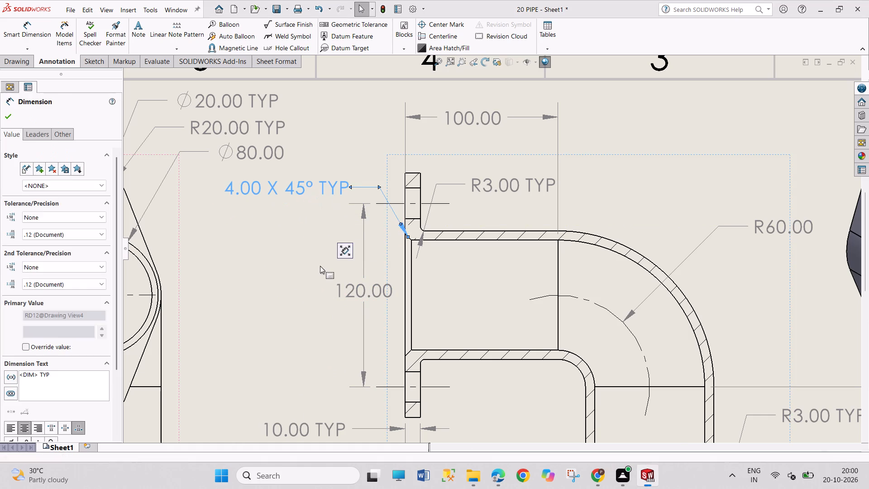
# Move the vertical flange's hole-spacing dimension slightly farther from the flange in the section view.
pyautogui.scroll(2, 303, 302)
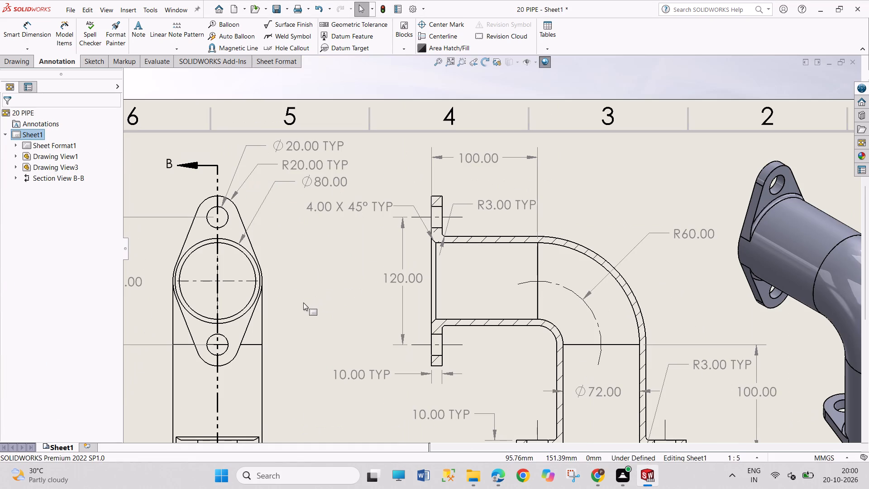
pyautogui.moveTo(398, 275); pyautogui.dragTo(377, 284)
pyautogui.click(324, 328)
# Check the completed drawing against the reference PDF's section and front view dimensions.
pyautogui.scroll(4, 395, 333)
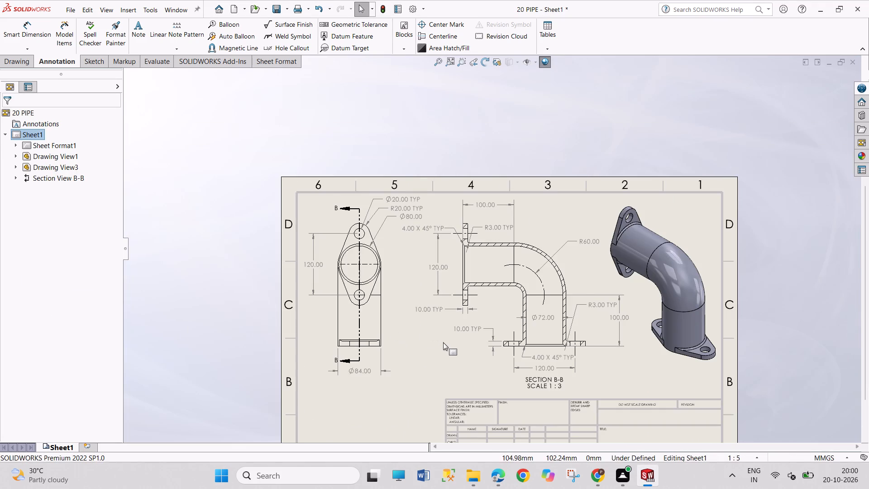
pyautogui.scroll(3, 443, 342)
pyautogui.scroll(-4, 575, 309)
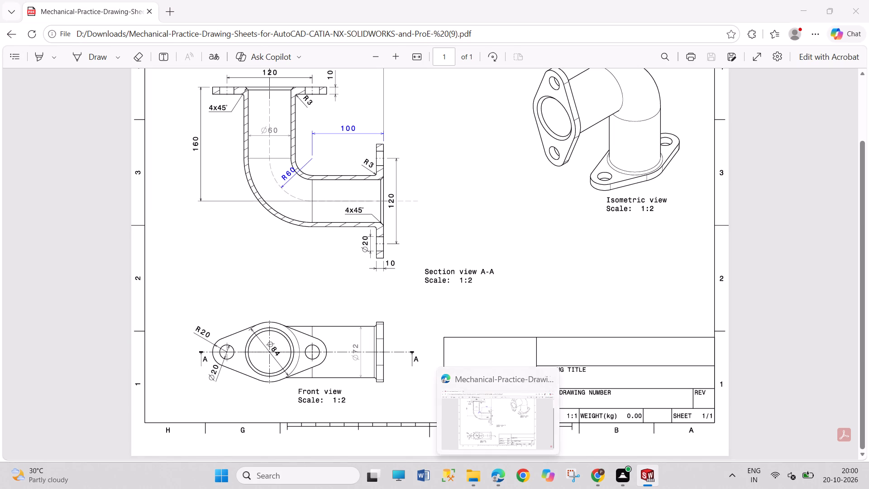
pyautogui.scroll(-3, 409, 187)
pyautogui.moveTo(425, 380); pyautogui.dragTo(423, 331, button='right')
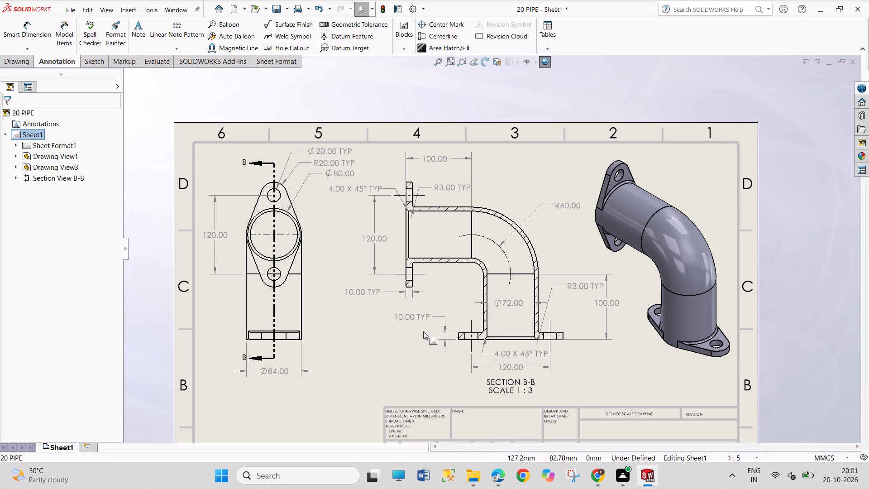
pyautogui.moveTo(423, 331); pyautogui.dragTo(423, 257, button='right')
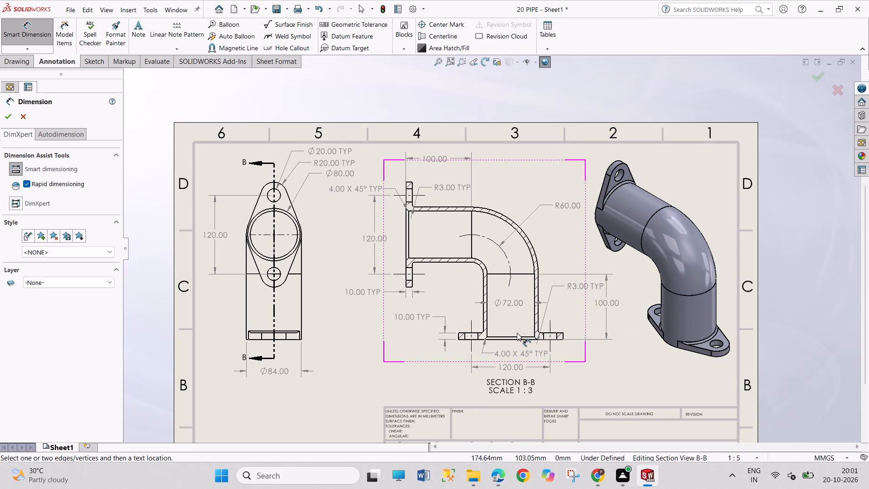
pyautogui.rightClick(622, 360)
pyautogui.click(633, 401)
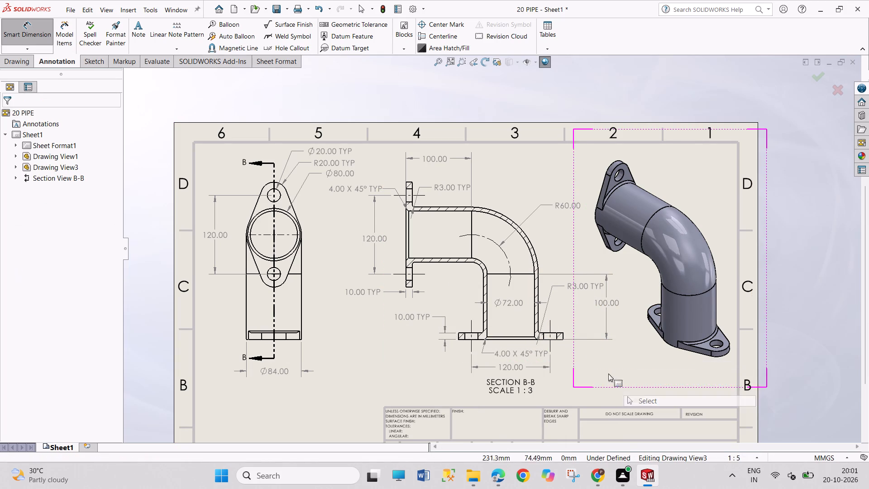
# Add centerlines along the pipe's vertical and horizontal legs in the section view.
pyautogui.click(432, 38)
pyautogui.click(487, 321)
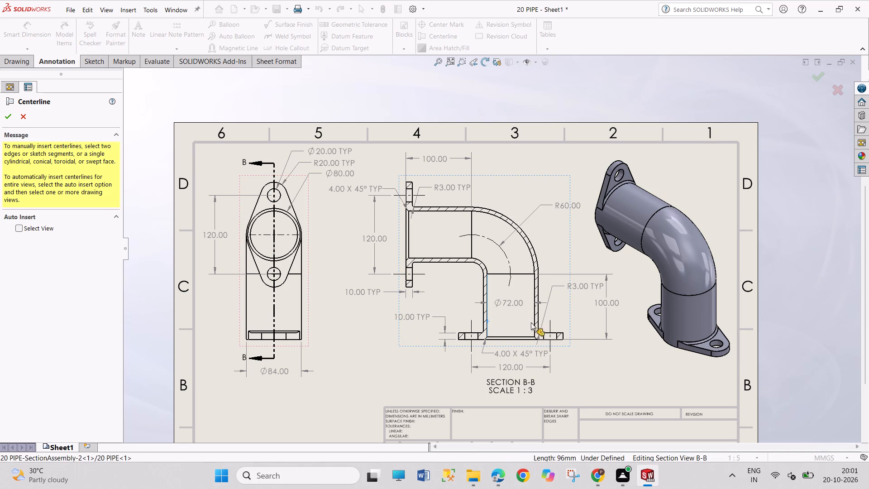
pyautogui.click(533, 323)
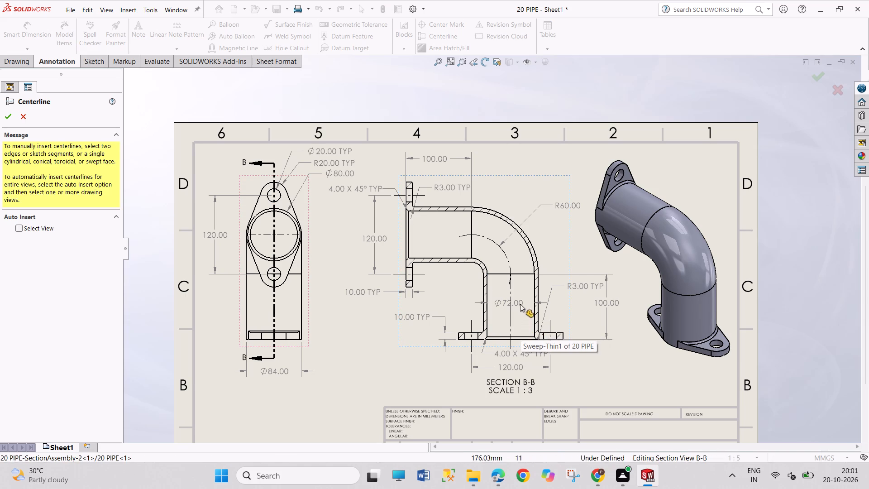
pyautogui.moveTo(520, 302); pyautogui.dragTo(524, 319)
pyautogui.rightClick(609, 372)
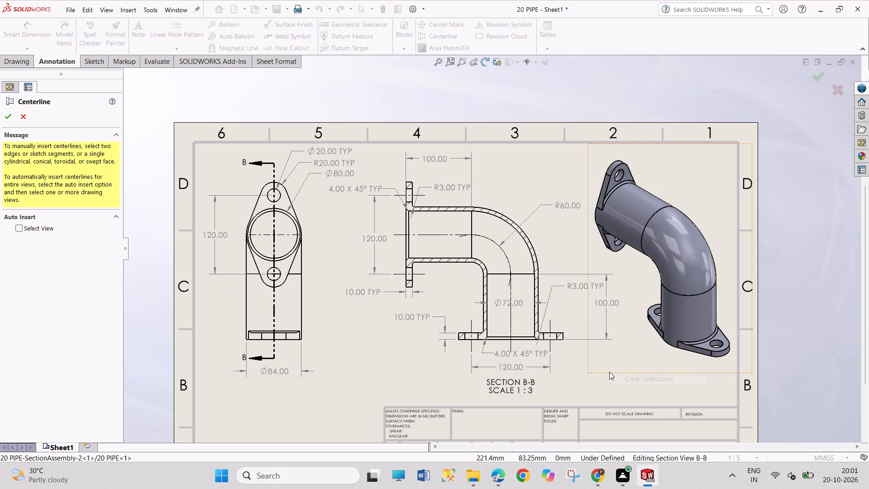
pyautogui.click(593, 354)
# Move the Ø72 bore dimension text outside the pipe's vertical leg in the section view, clear of the centerline.
pyautogui.moveTo(519, 301); pyautogui.dragTo(520, 301)
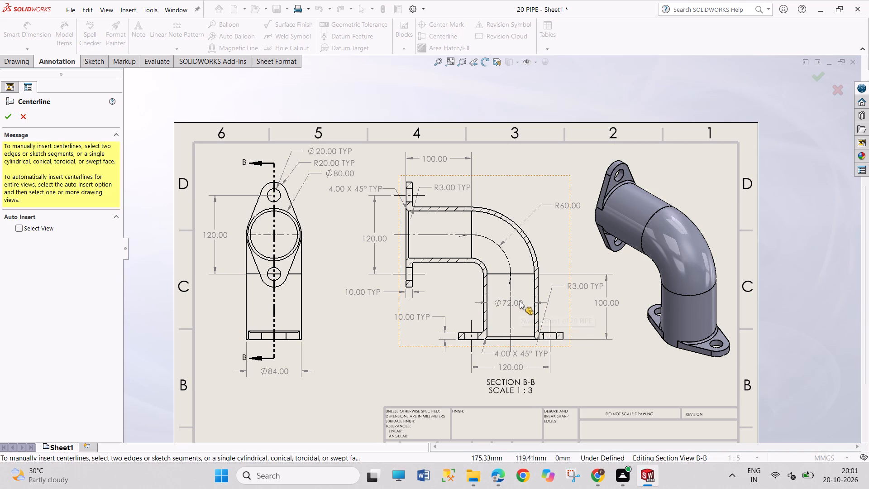
pyautogui.moveTo(520, 301); pyautogui.dragTo(537, 307)
pyautogui.moveTo(516, 303); pyautogui.dragTo(540, 310)
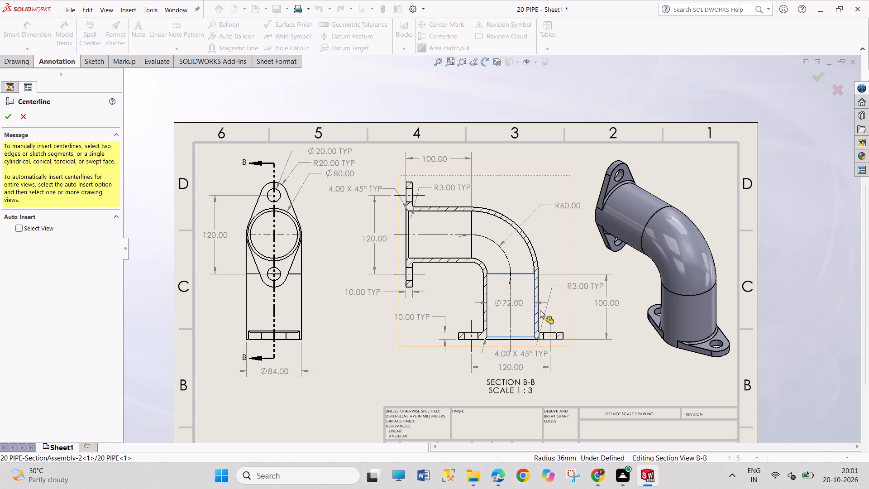
pyautogui.moveTo(540, 310); pyautogui.dragTo(544, 311)
pyautogui.click(516, 302)
pyautogui.scroll(-2, 553, 315)
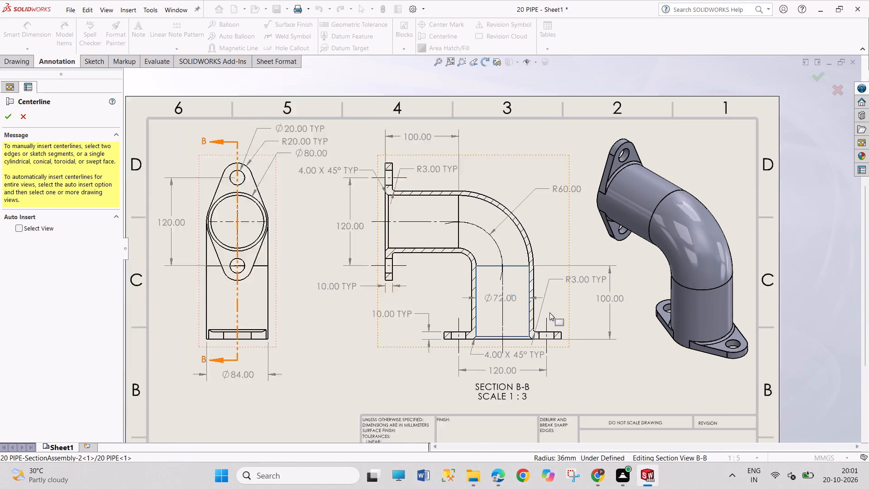
pyautogui.scroll(-2, 549, 312)
pyautogui.moveTo(488, 281); pyautogui.dragTo(553, 292)
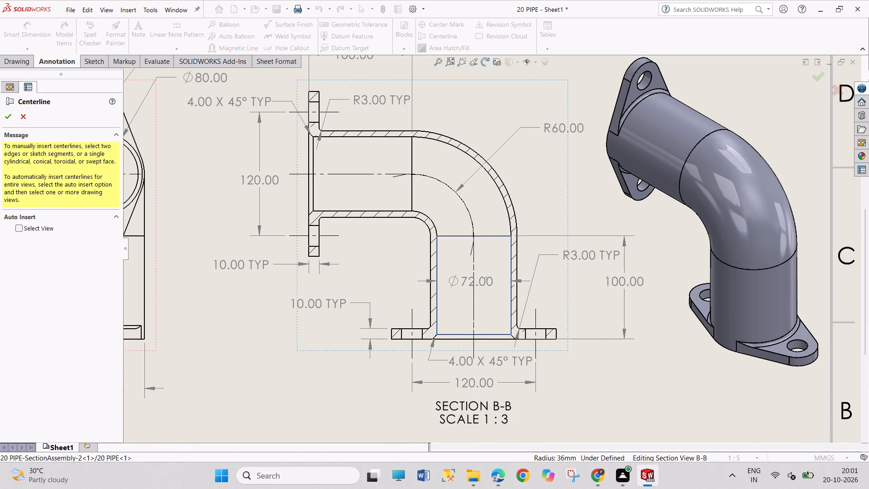
pyautogui.click(609, 389)
pyautogui.click(463, 280)
pyautogui.click(5, 114)
pyautogui.moveTo(480, 280); pyautogui.dragTo(537, 292)
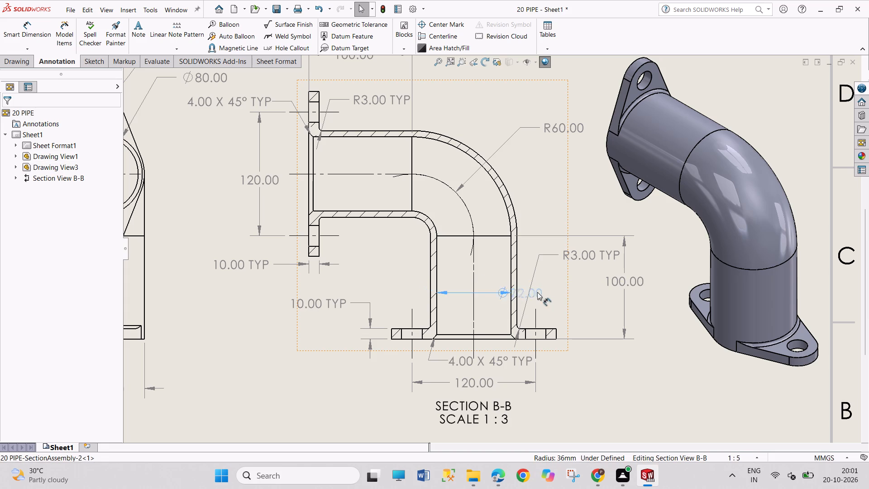
pyautogui.moveTo(537, 292); pyautogui.dragTo(573, 298)
pyautogui.click(597, 380)
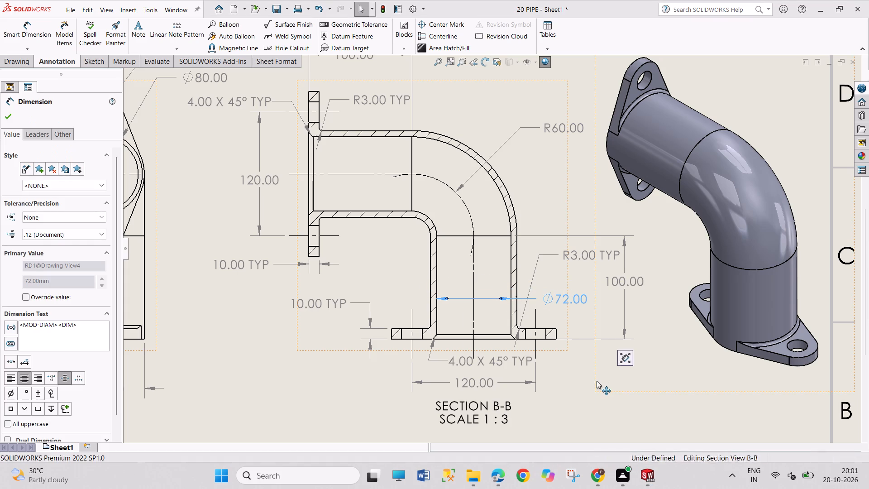
# Move the SECTION B-B label farther below the lower flange's hole-spacing dimension.
pyautogui.scroll(3, 543, 332)
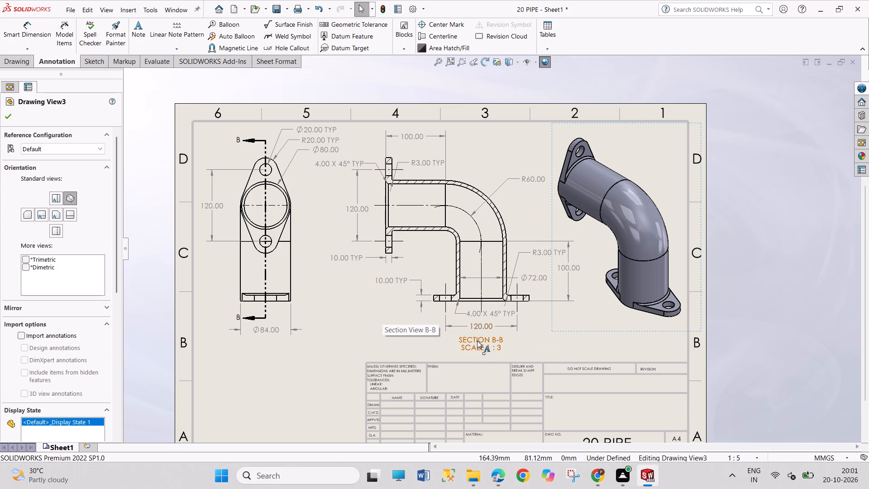
pyautogui.moveTo(481, 346); pyautogui.dragTo(481, 355)
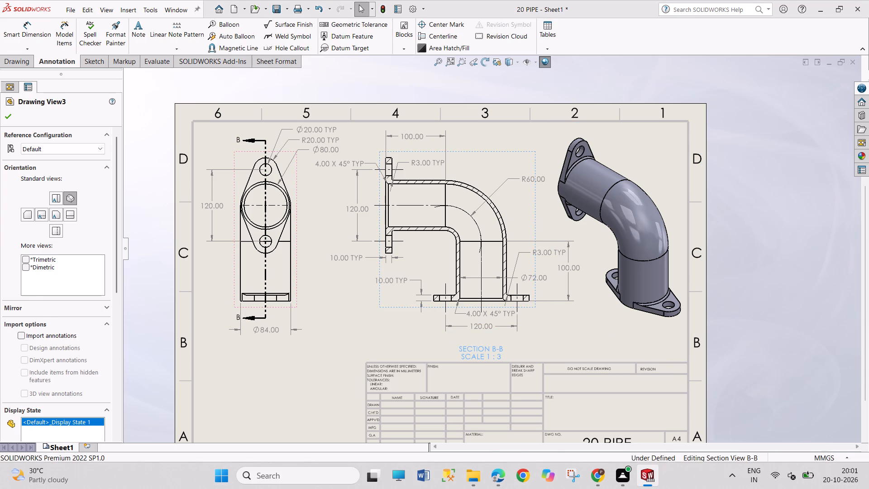
# Move the lower flange's chamfer and hole-spacing dimensions farther below the flange, keeping the chamfer text above the hole-spacing line.
pyautogui.click(486, 326)
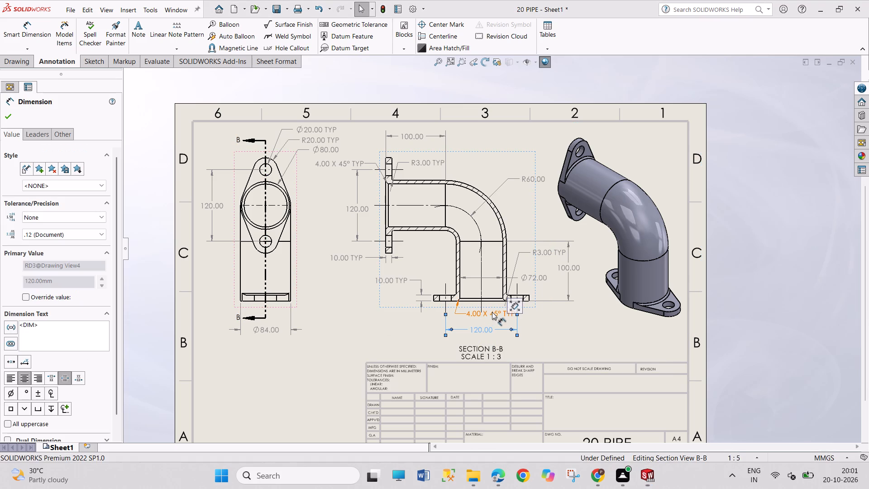
pyautogui.moveTo(493, 312); pyautogui.dragTo(535, 316)
pyautogui.click(535, 316)
pyautogui.moveTo(537, 316); pyautogui.dragTo(487, 318)
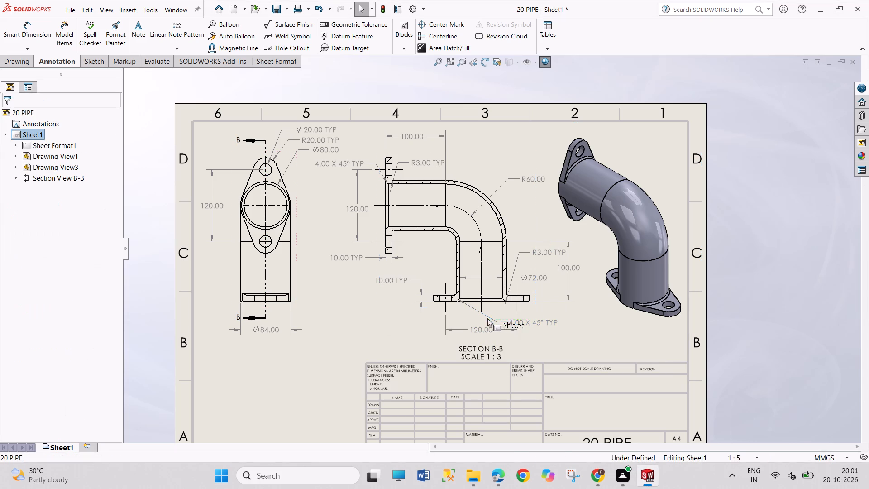
pyautogui.moveTo(487, 318); pyautogui.dragTo(475, 316)
pyautogui.moveTo(542, 324); pyautogui.dragTo(535, 324)
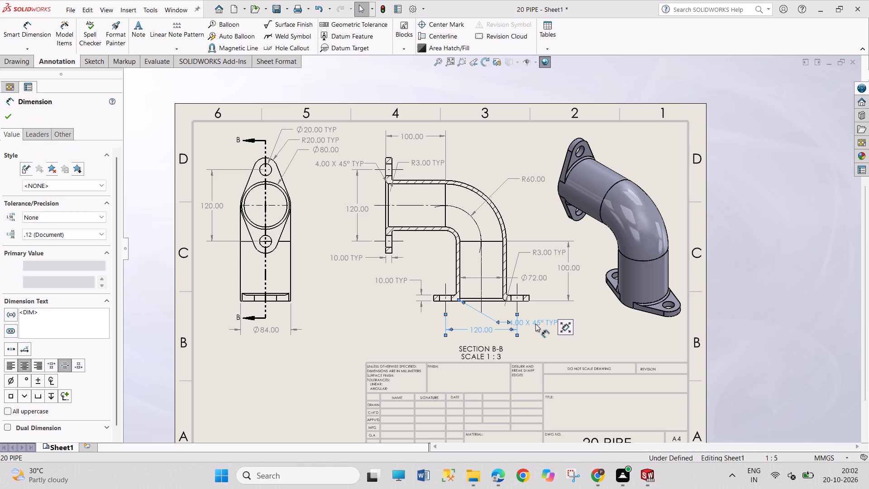
pyautogui.moveTo(535, 324); pyautogui.dragTo(497, 318)
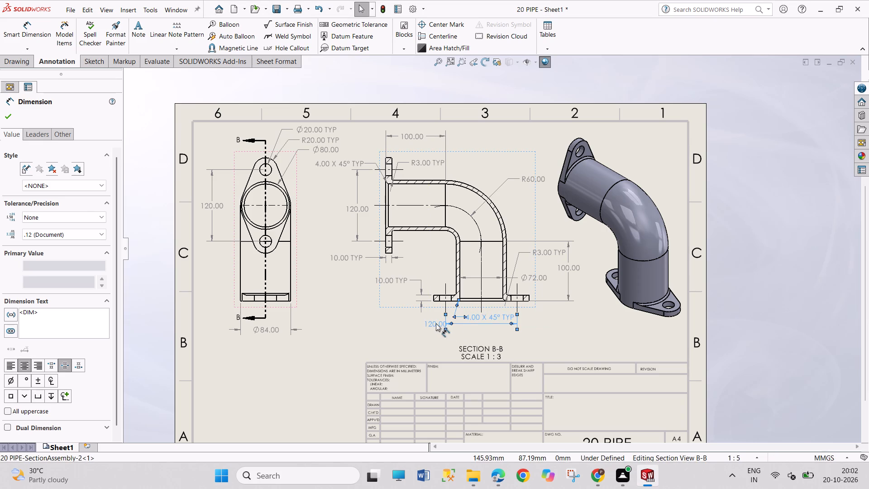
pyautogui.moveTo(436, 323); pyautogui.dragTo(475, 336)
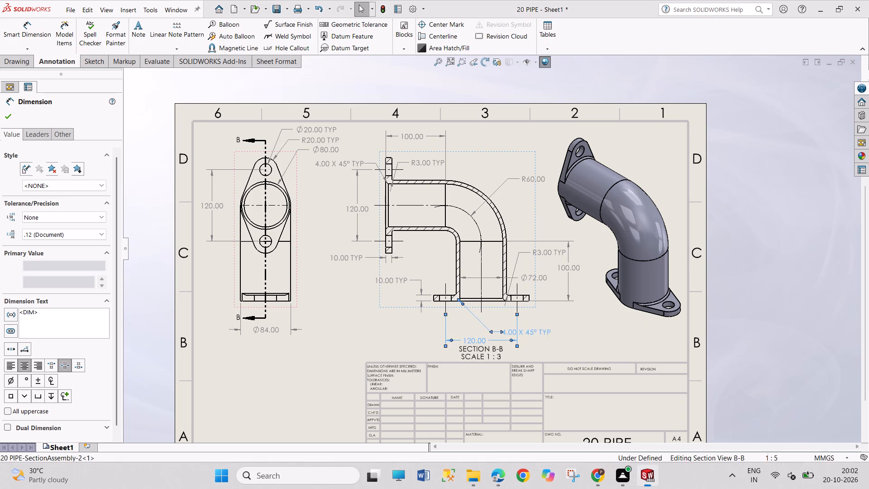
pyautogui.click(377, 340)
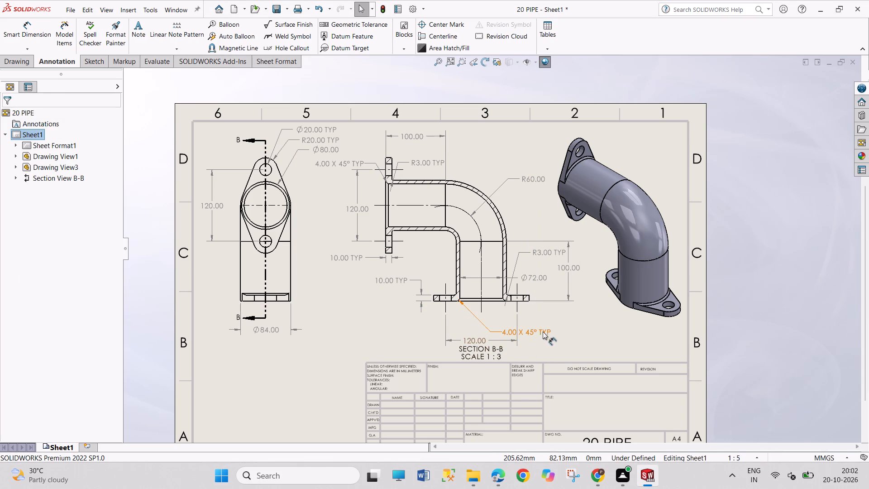
pyautogui.moveTo(542, 331); pyautogui.dragTo(502, 321)
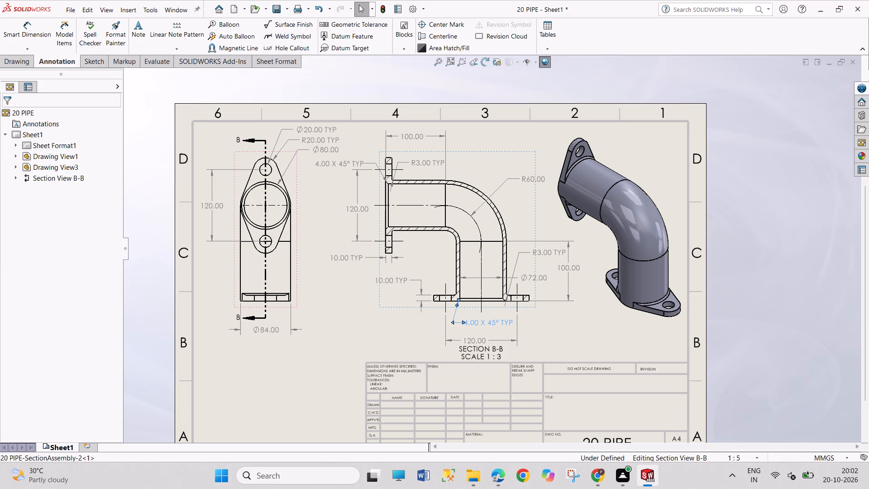
pyautogui.click(550, 336)
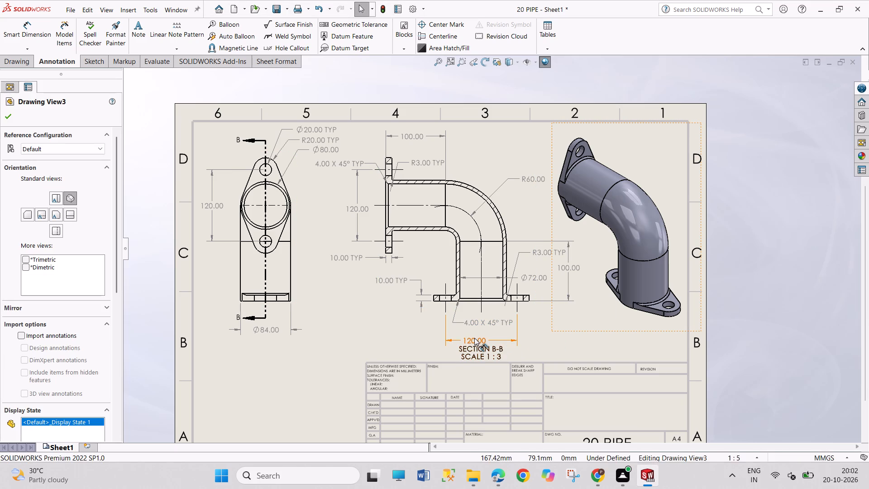
# Centre the lower flange's hole-spacing dimension text between its extension lines and adjust the SECTION B-B label just beneath it.
pyautogui.moveTo(475, 338); pyautogui.dragTo(479, 334)
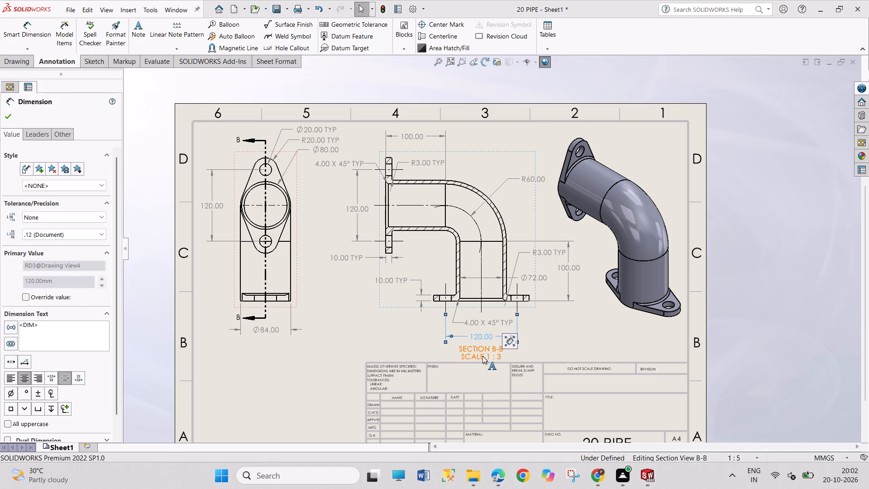
pyautogui.click(482, 356)
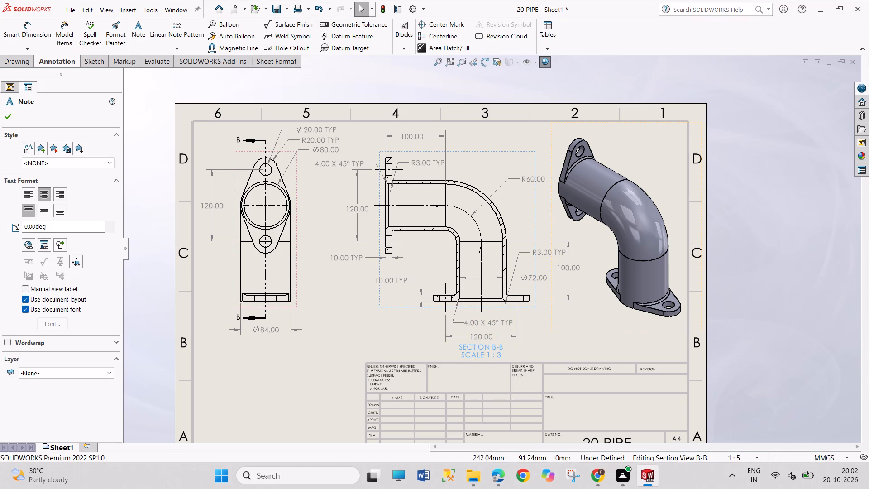
pyautogui.click(606, 316)
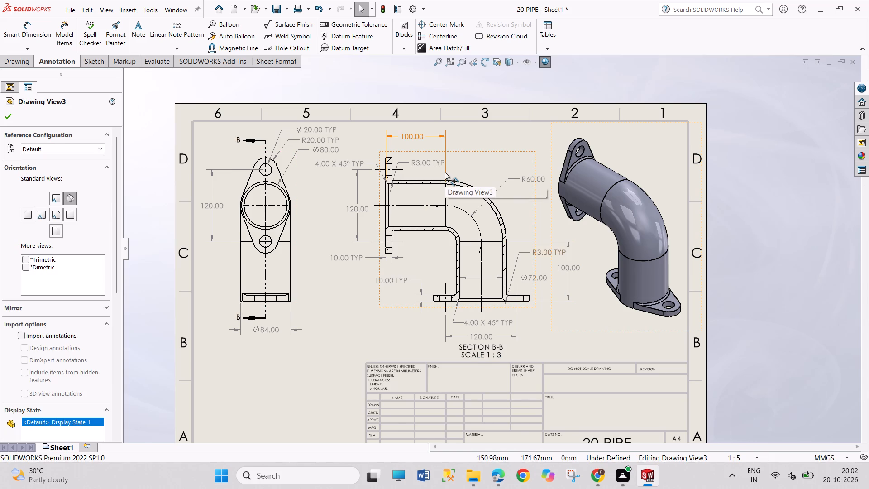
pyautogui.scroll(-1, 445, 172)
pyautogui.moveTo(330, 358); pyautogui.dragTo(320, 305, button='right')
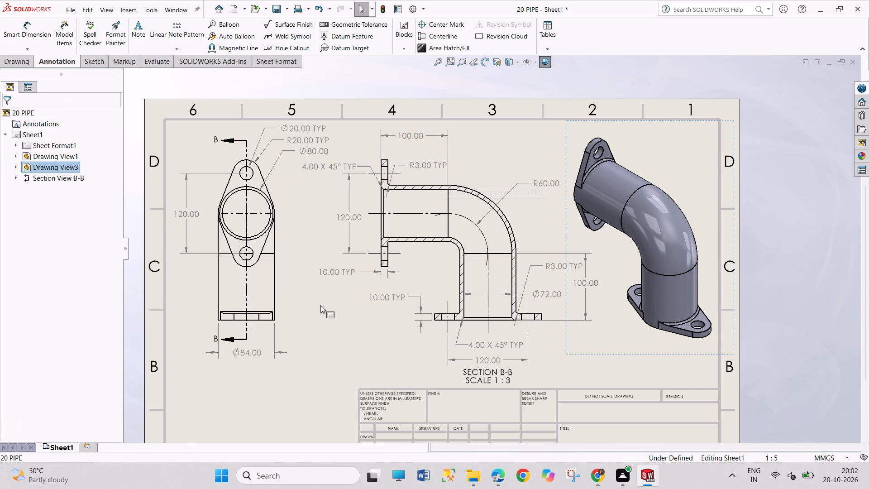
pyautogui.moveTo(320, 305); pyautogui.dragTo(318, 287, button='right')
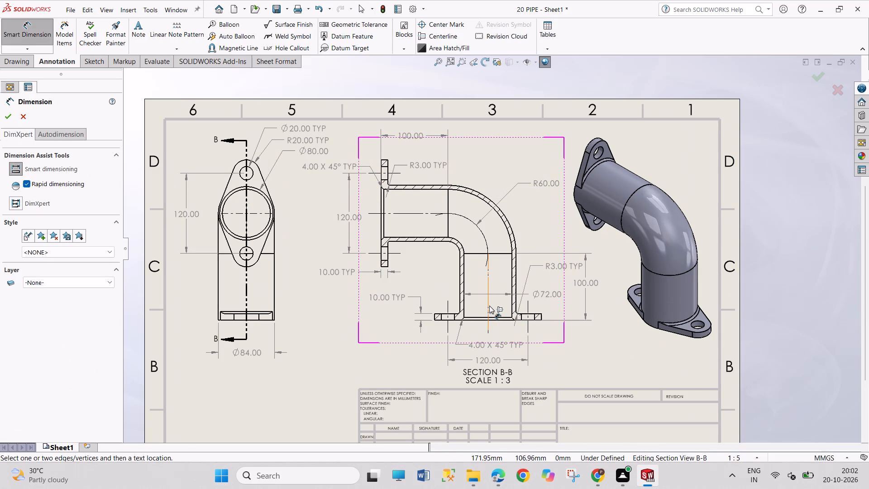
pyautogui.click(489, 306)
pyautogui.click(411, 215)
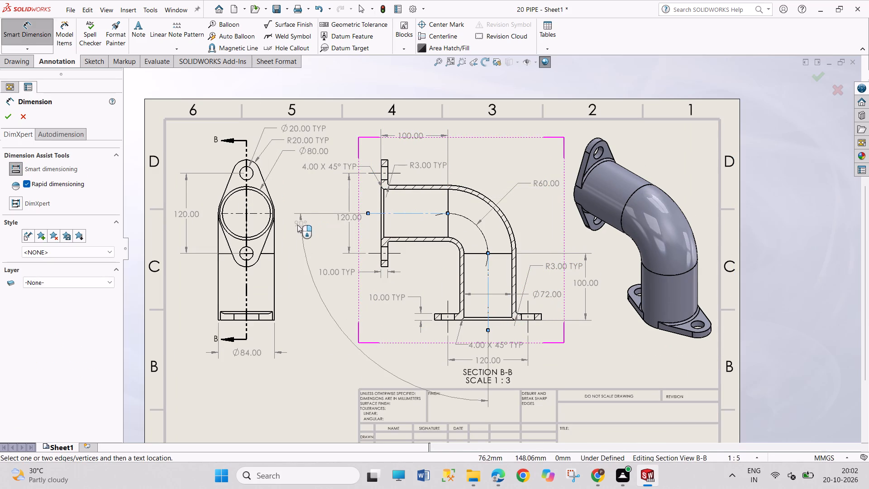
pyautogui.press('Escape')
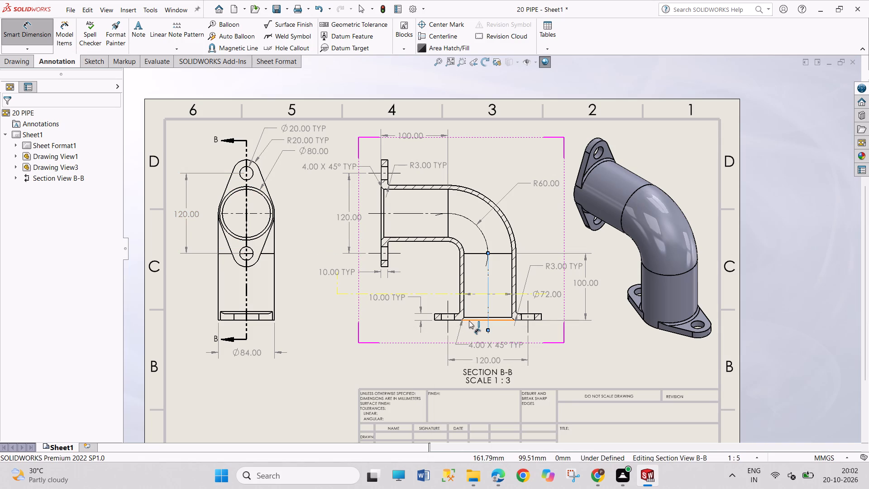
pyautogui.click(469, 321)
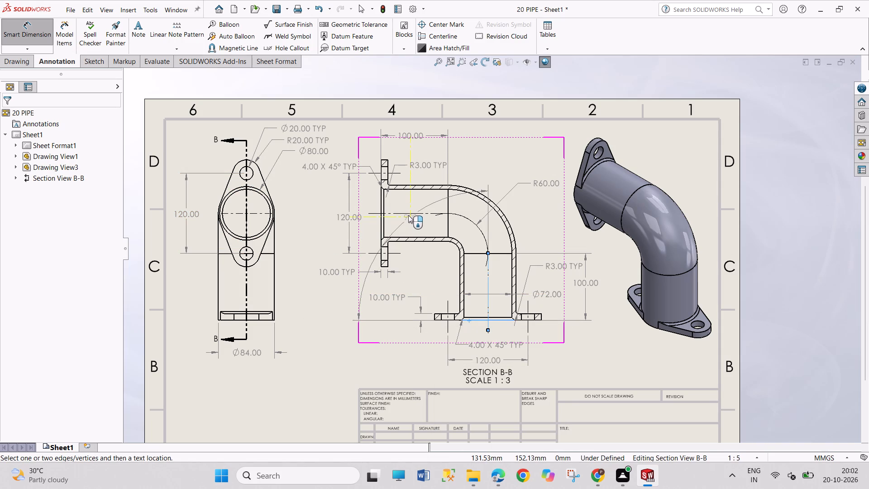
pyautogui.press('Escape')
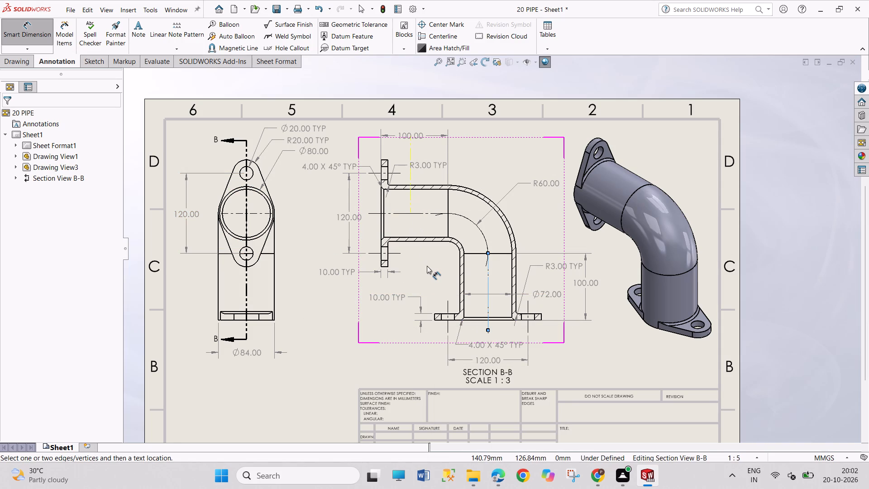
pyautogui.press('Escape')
# Dimension the height from the lower flange's bottom face to the horizontal leg's centerline, placed outside the vertical flange's hole-spacing dimension.
pyautogui.click(422, 215)
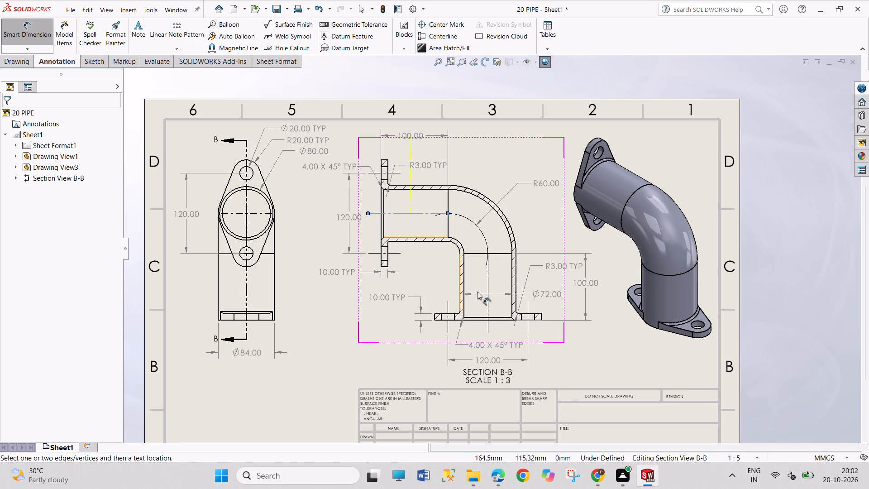
pyautogui.click(496, 321)
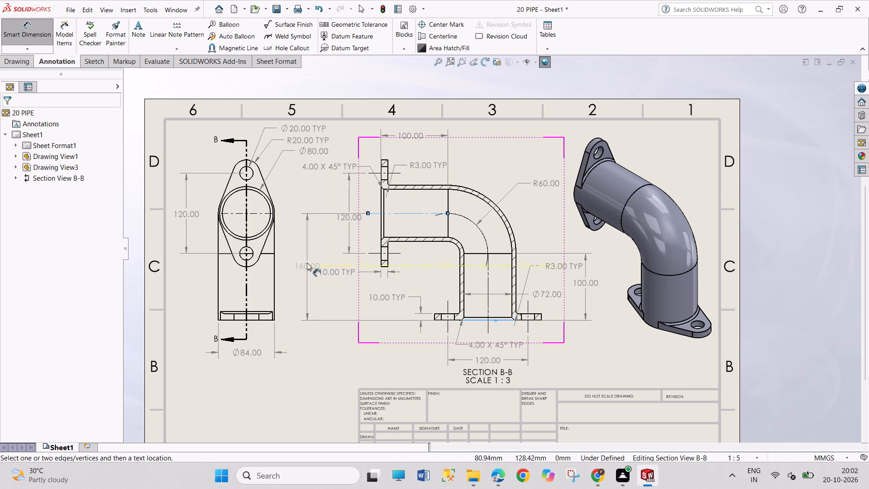
pyautogui.click(307, 263)
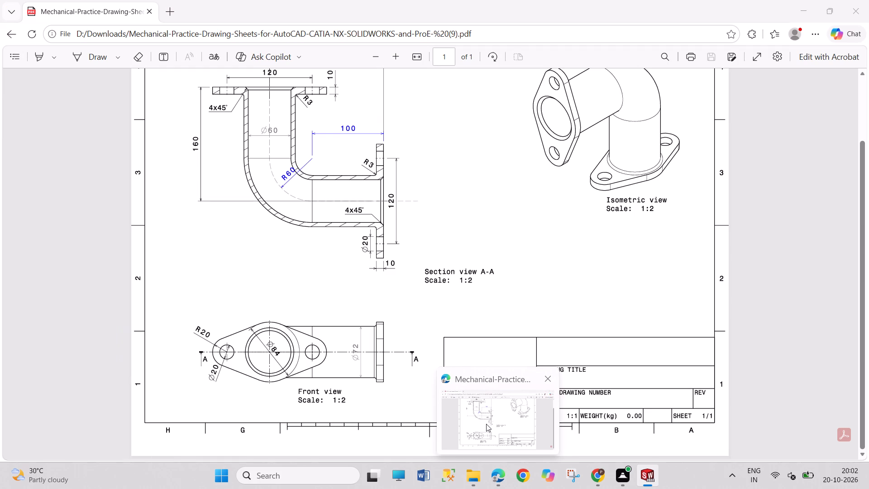
pyautogui.rightClick(345, 356)
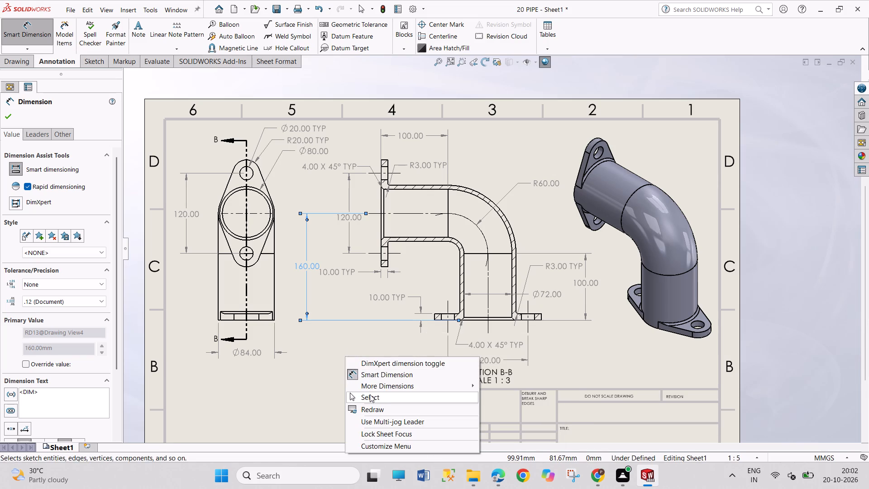
pyautogui.click(370, 395)
pyautogui.moveTo(308, 266); pyautogui.dragTo(307, 263)
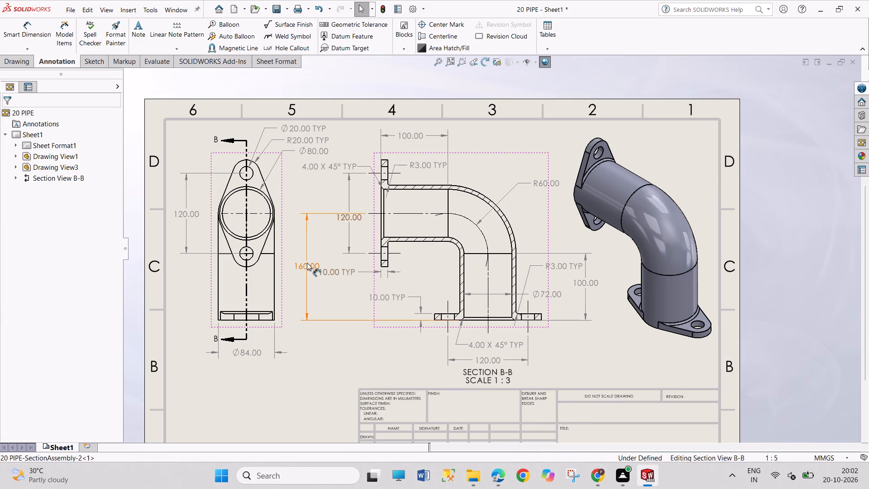
pyautogui.moveTo(307, 263); pyautogui.dragTo(306, 253)
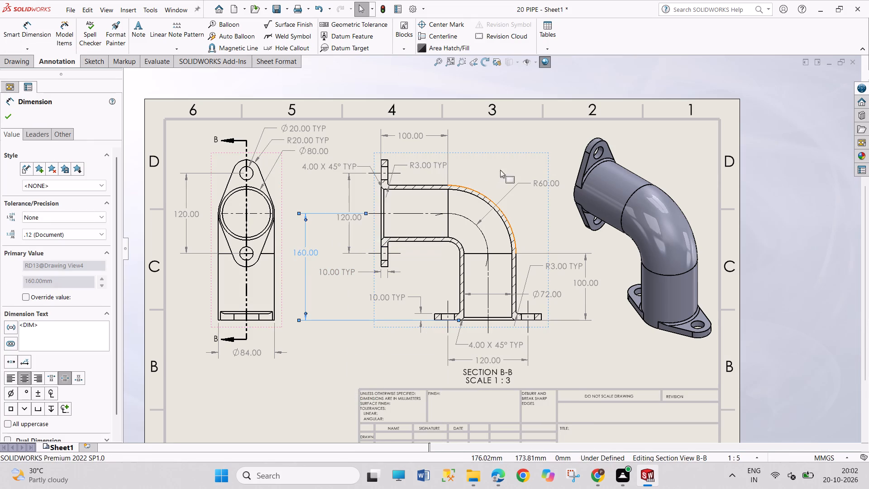
# Move the vertical flange's hole-spacing dimension text slightly upward, clear of the horizontal leg's centerline in the section view.
pyautogui.click(500, 142)
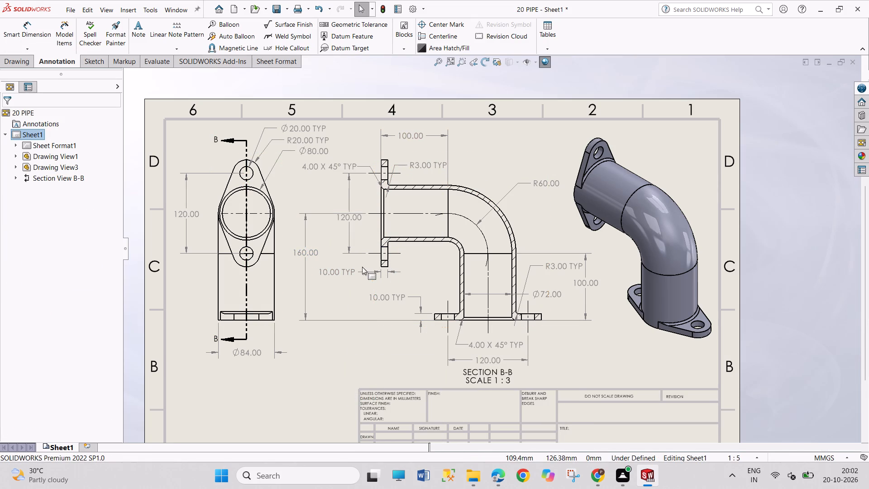
pyautogui.moveTo(353, 219); pyautogui.dragTo(354, 212)
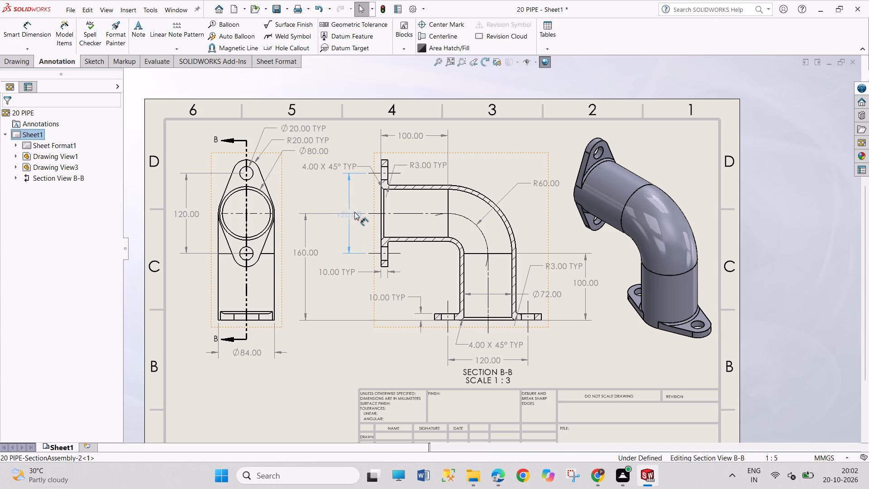
pyautogui.moveTo(354, 212); pyautogui.dragTo(353, 206)
pyautogui.click(553, 225)
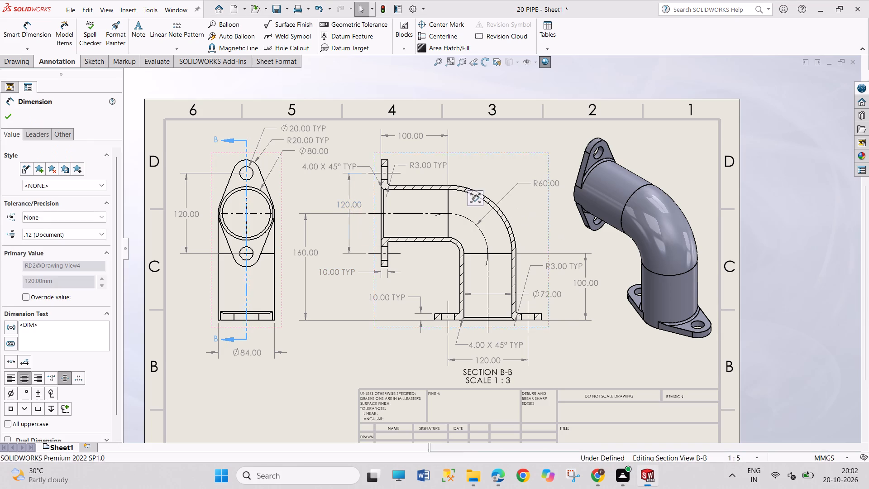
# Save the drawing under the file name 20 PIPE SHEET.
pyautogui.scroll(2, 625, 305)
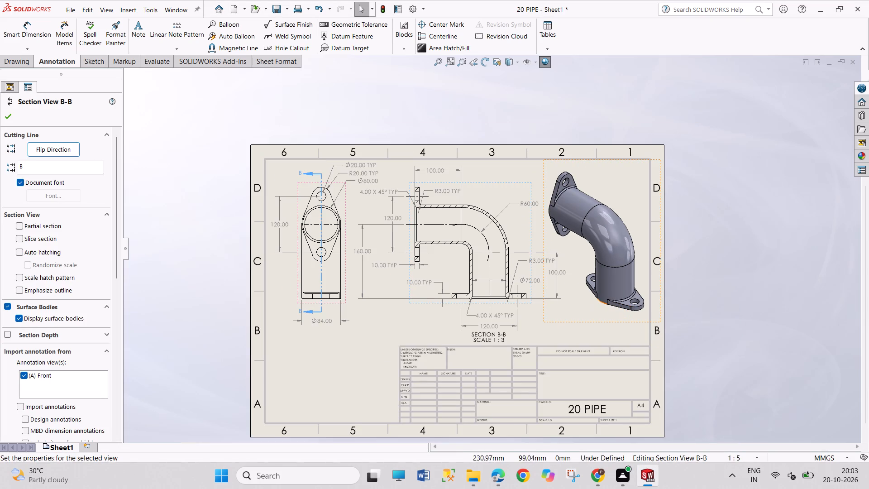
pyautogui.hotkey('ctrl', 's')
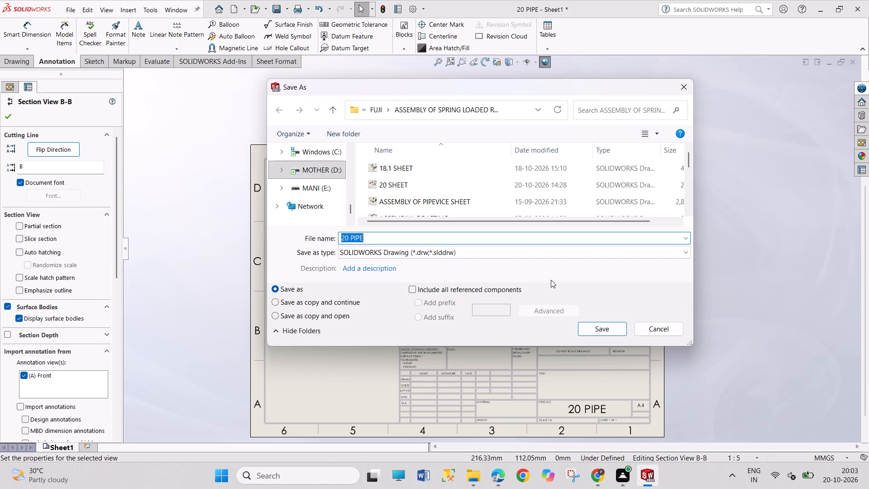
pyautogui.click(423, 239)
pyautogui.press('space')
pyautogui.write('SHEET')
pyautogui.press('Return')
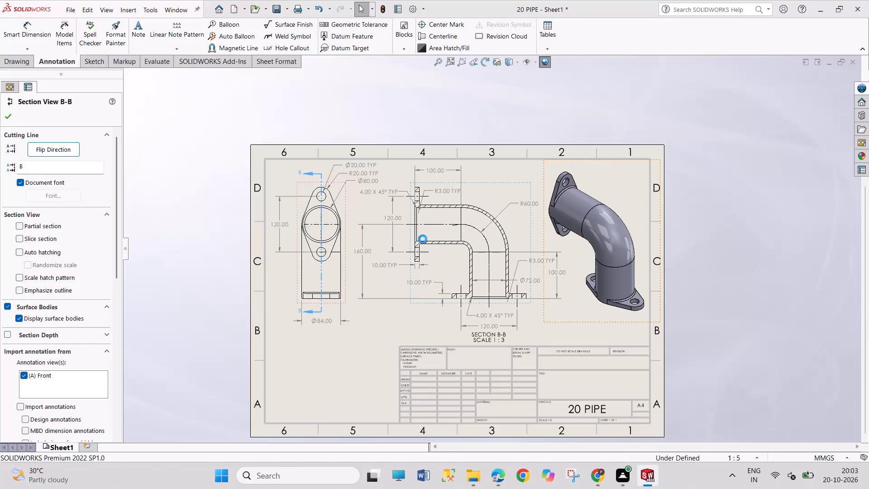
pyautogui.click(729, 322)
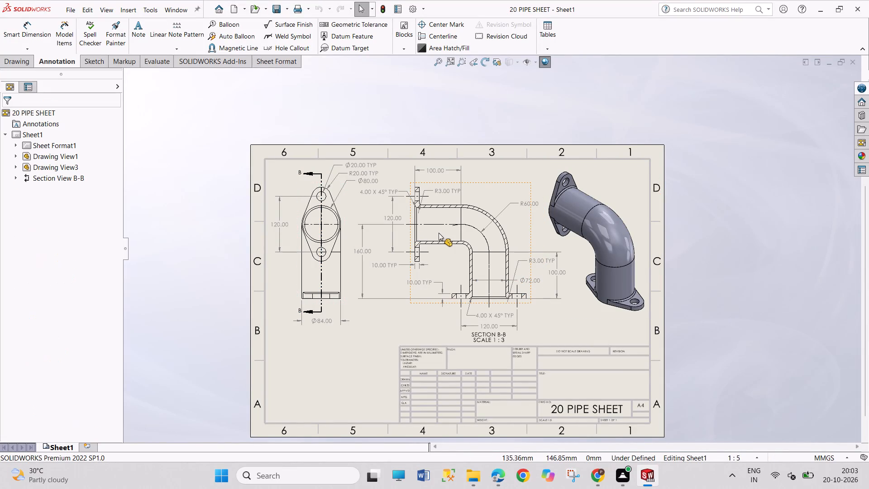
pyautogui.hotkey('ctrl', 's')
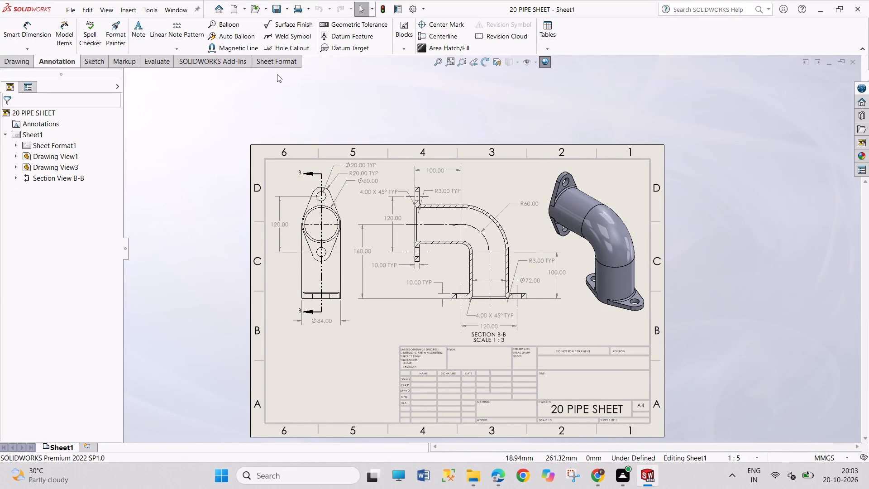
# Set the paper size to A4 in the drawing's page setup for printing to PDF.
pyautogui.hotkey('ctrl', 'p')
pyautogui.click(522, 139)
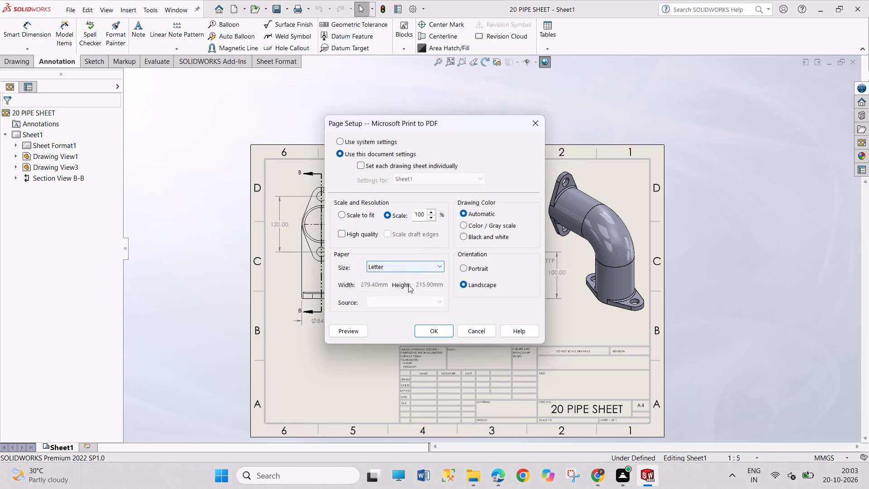
pyautogui.click(416, 271)
pyautogui.scroll(-2, 419, 216)
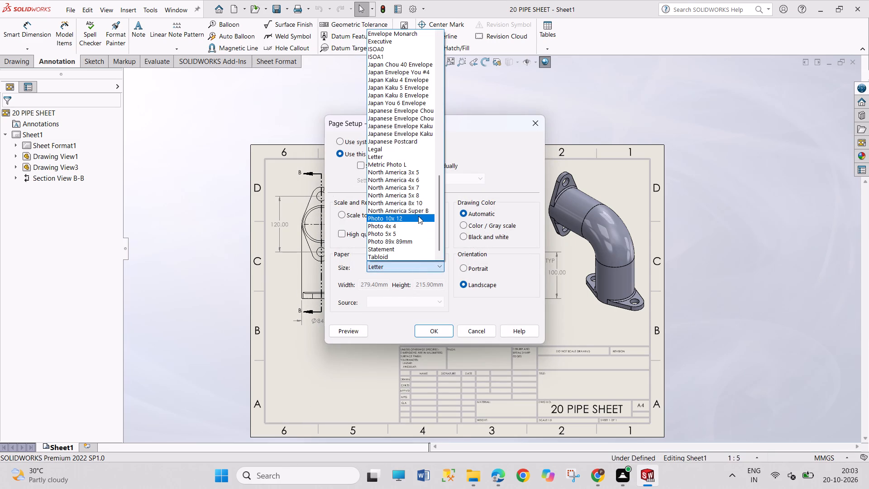
pyautogui.scroll(-2, 418, 216)
pyautogui.scroll(9, 418, 216)
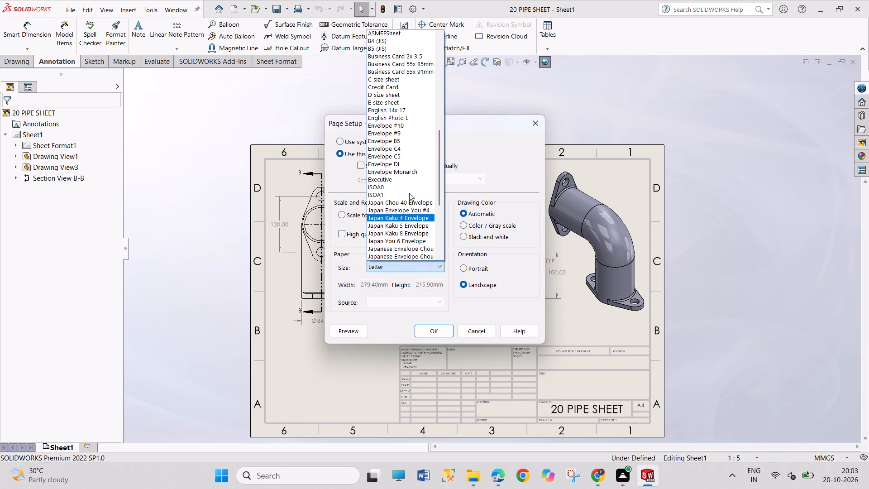
pyautogui.scroll(1, 409, 193)
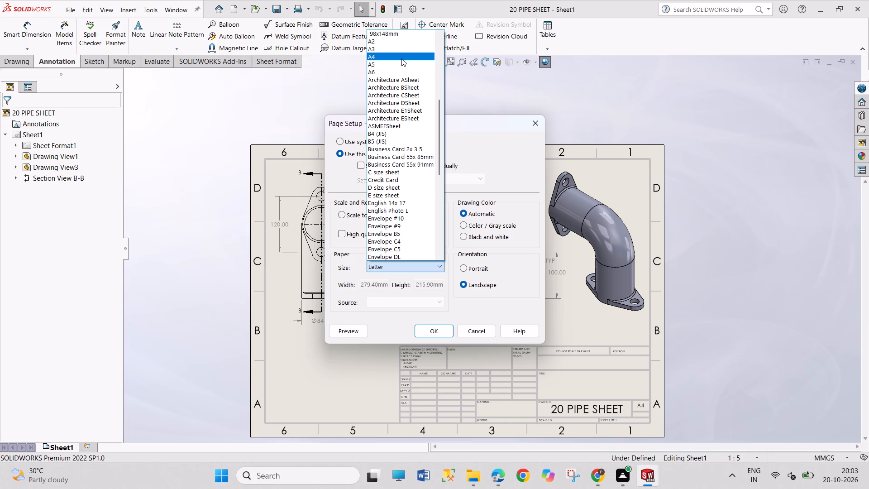
pyautogui.click(401, 58)
pyautogui.click(426, 329)
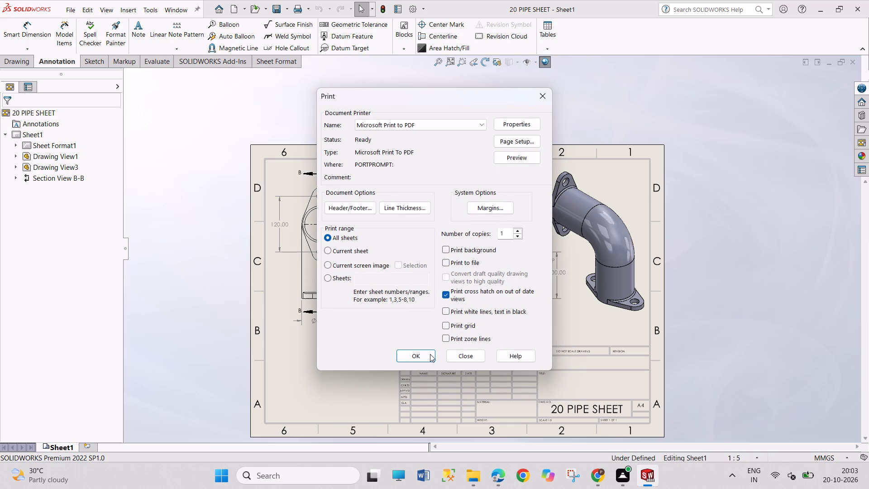
# Print all sheets with Microsoft Print to PDF and save the output as 20 PIPE PDF.
pyautogui.click(430, 355)
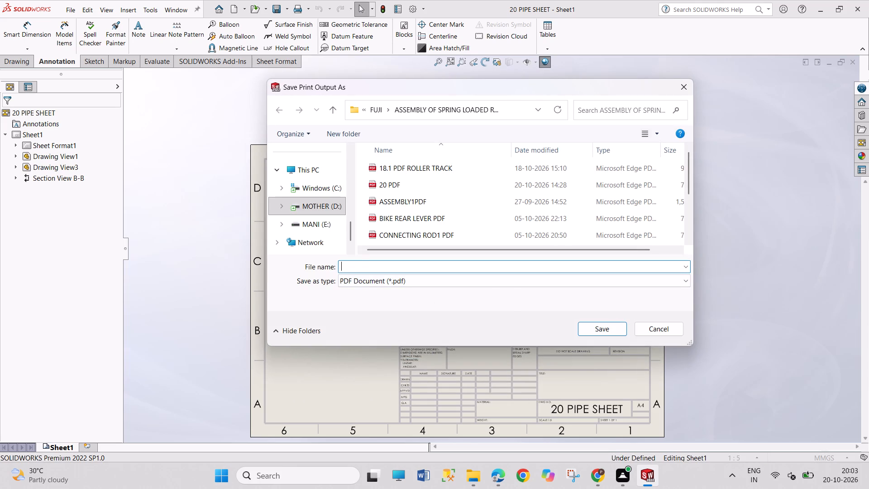
pyautogui.write('20')
pyautogui.press('space')
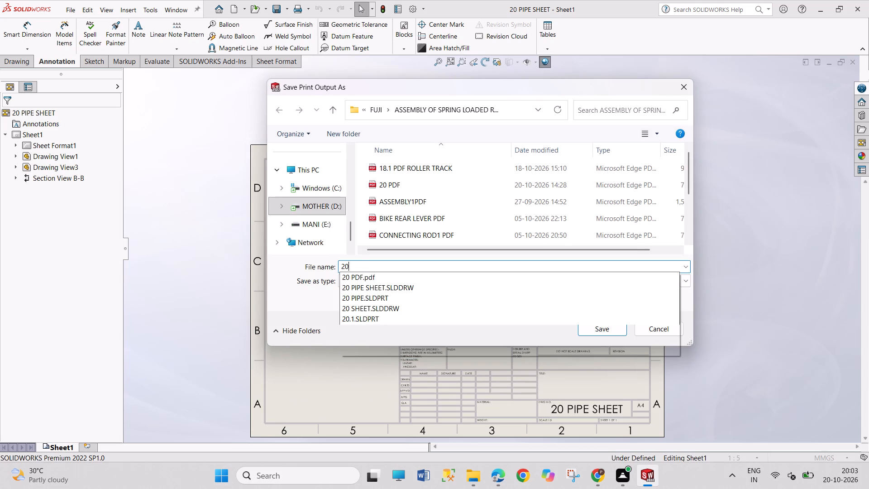
pyautogui.press('p')
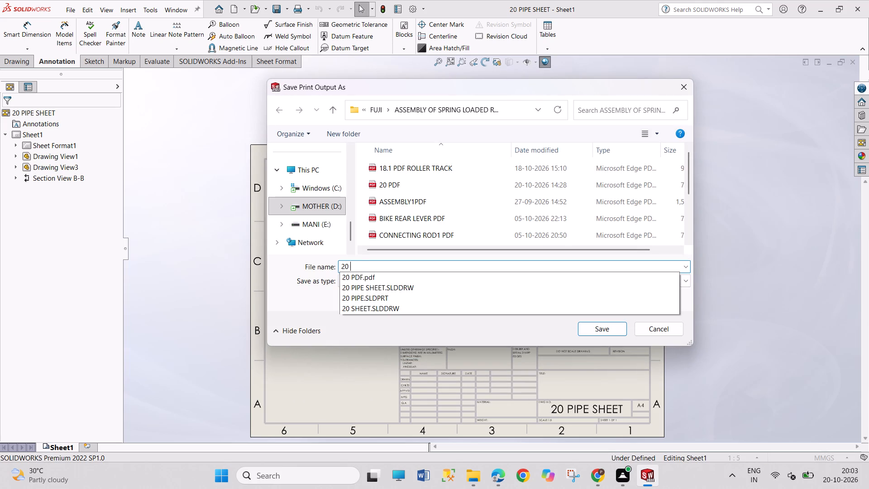
pyautogui.write('IP')
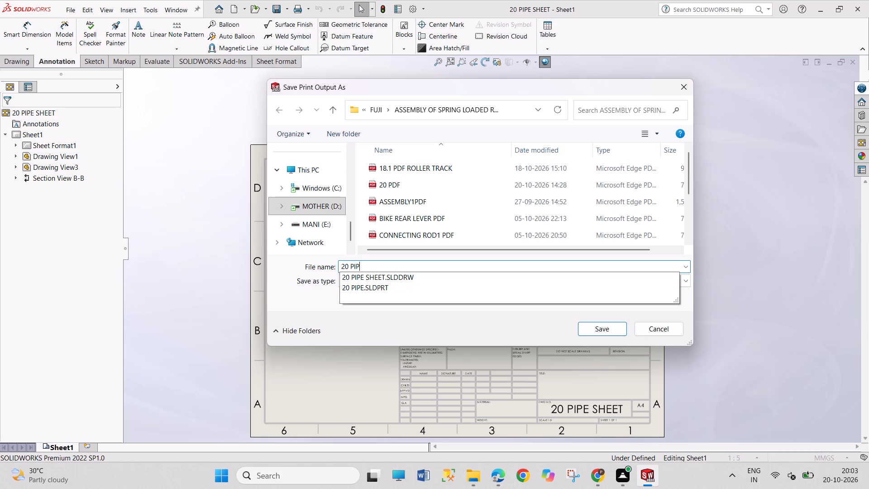
pyautogui.press('e')
pyautogui.press('space')
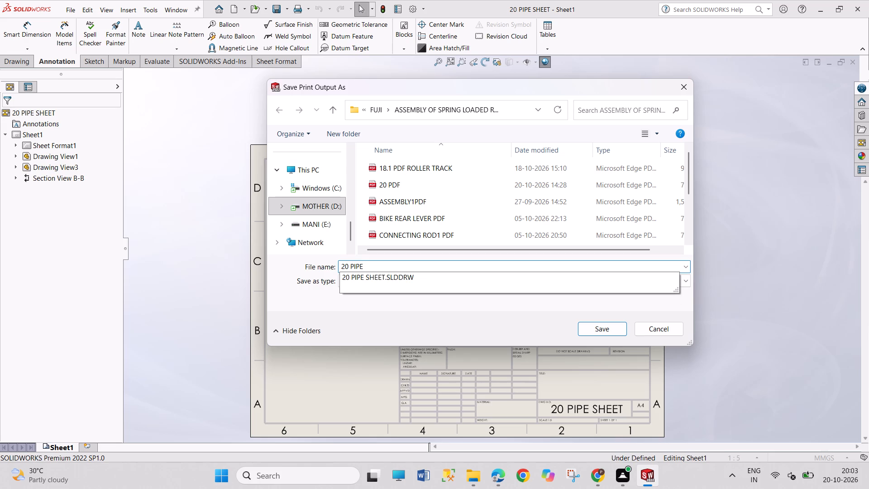
pyautogui.write('PDF')
pyautogui.press('Return')
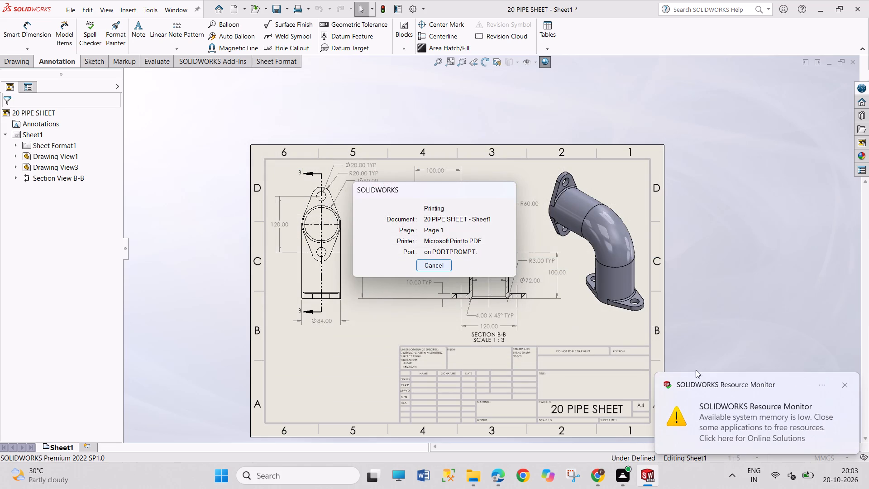
pyautogui.click(842, 386)
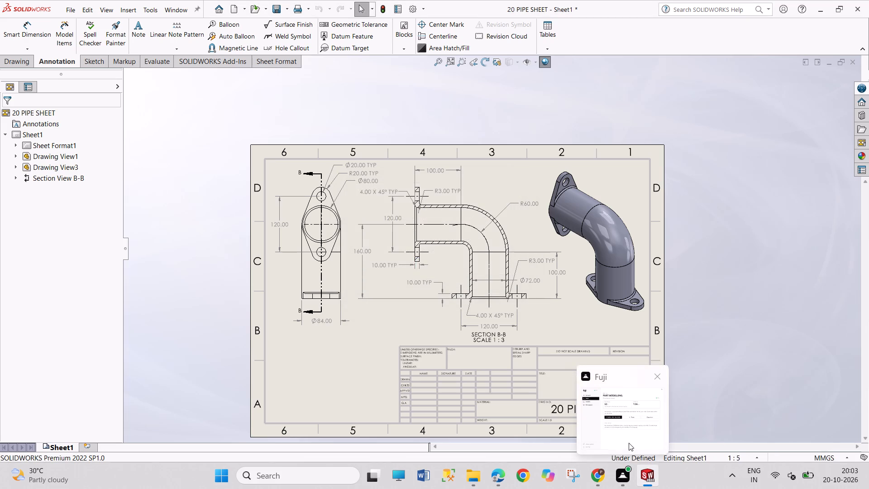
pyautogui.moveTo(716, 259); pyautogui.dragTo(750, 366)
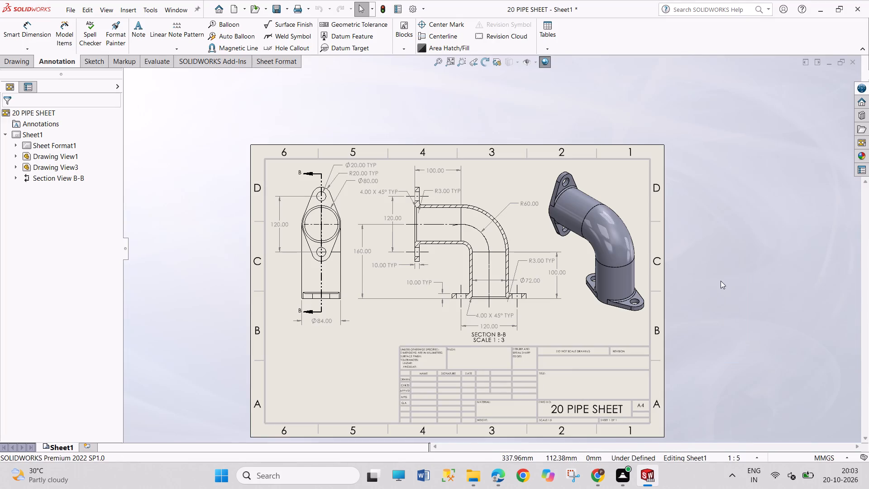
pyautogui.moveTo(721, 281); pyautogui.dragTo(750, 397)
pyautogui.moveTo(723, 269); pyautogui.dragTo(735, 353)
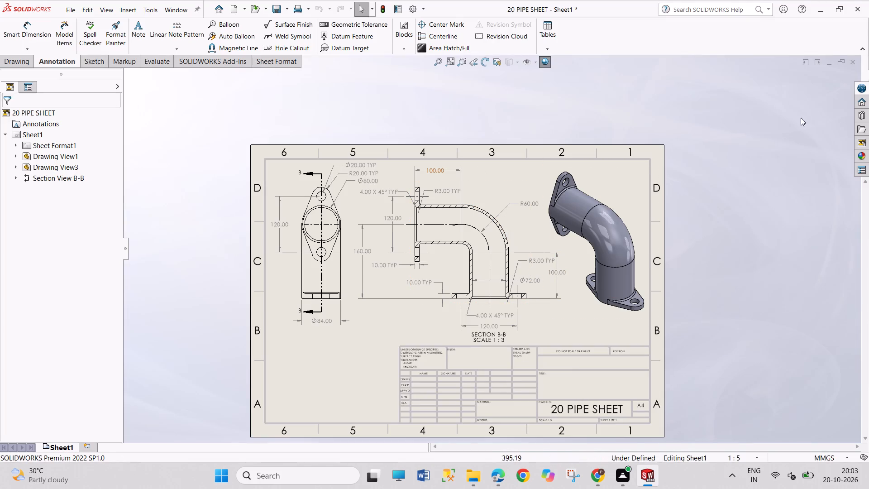
# Save the 20 PIPE SHEET drawing again, and close both the drawing and the 20 PIPE part.
pyautogui.click(276, 4)
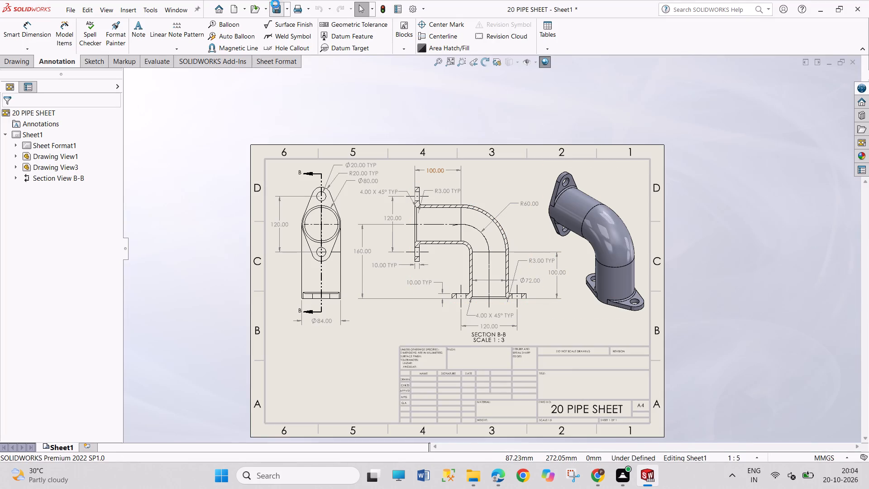
pyautogui.click(286, 10)
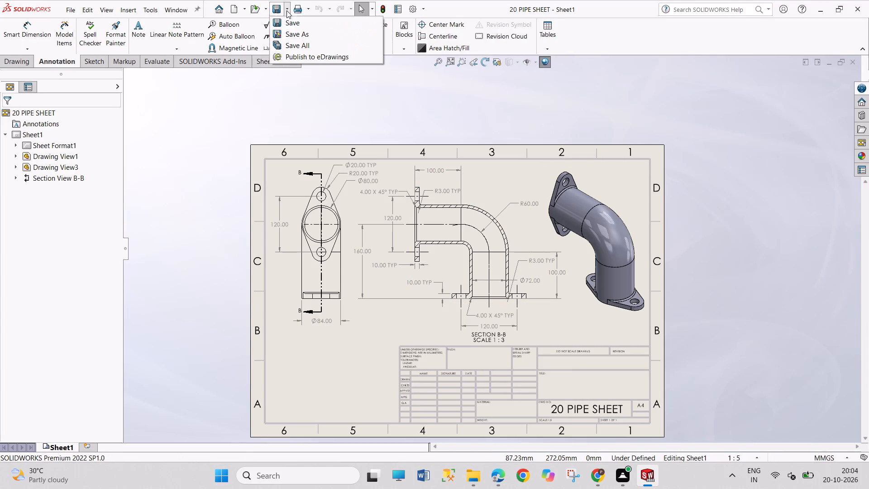
pyautogui.click(831, 81)
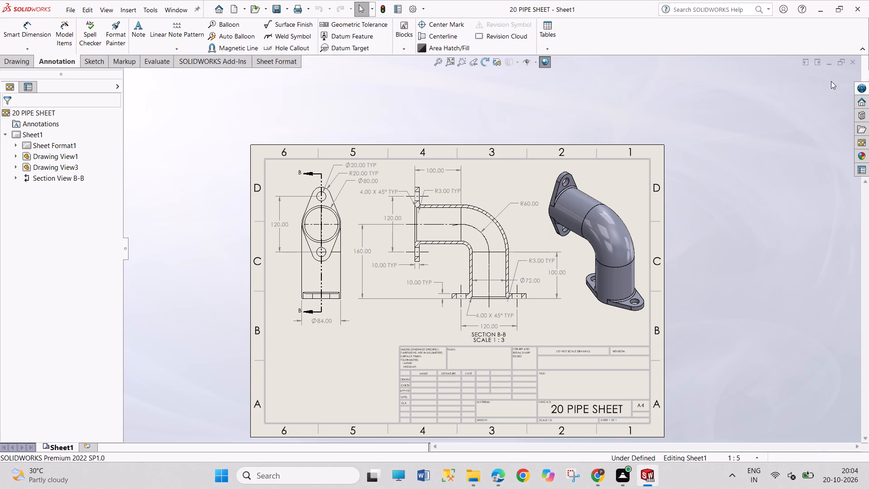
pyautogui.click(854, 66)
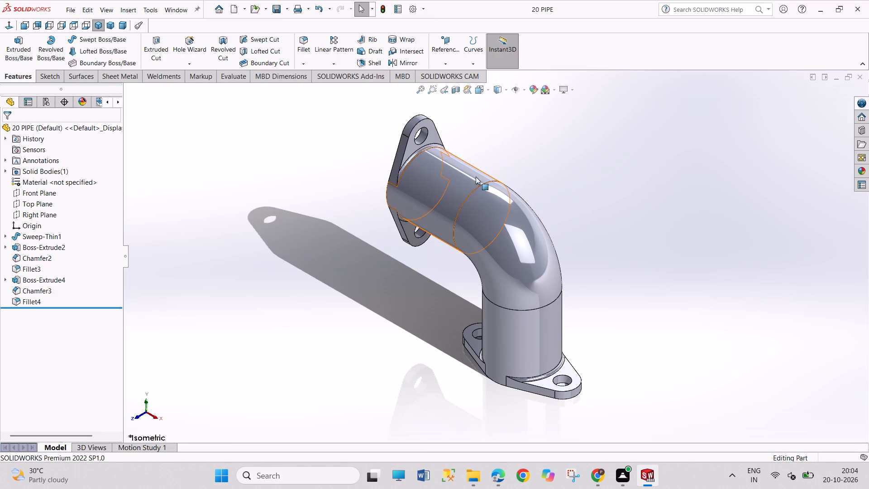
pyautogui.click(858, 78)
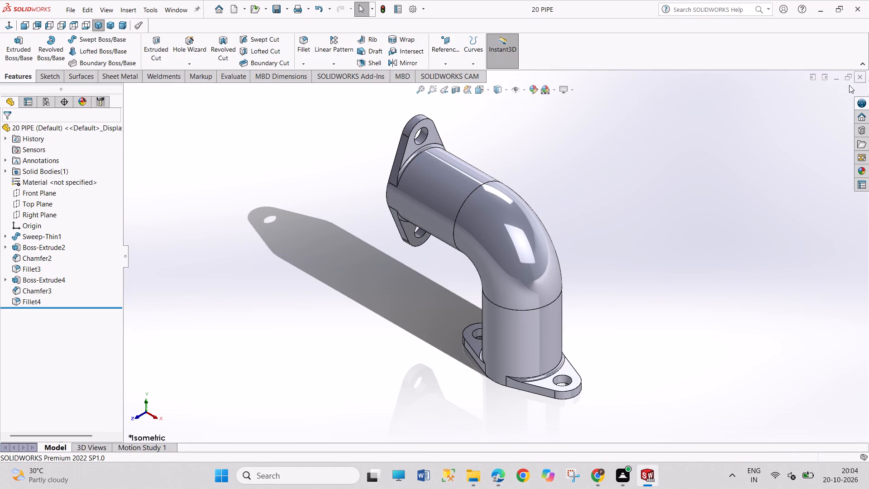
# Create a new part document.
pyautogui.click(162, 6)
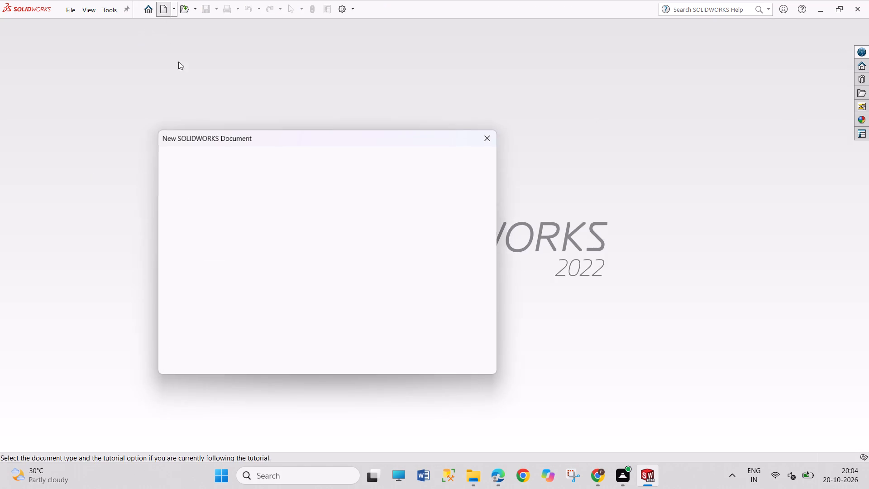
pyautogui.click(215, 213)
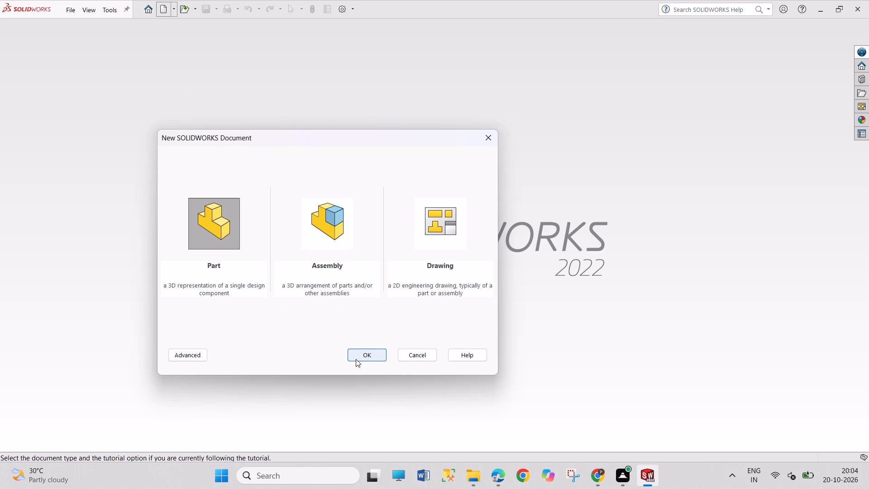
pyautogui.click(356, 359)
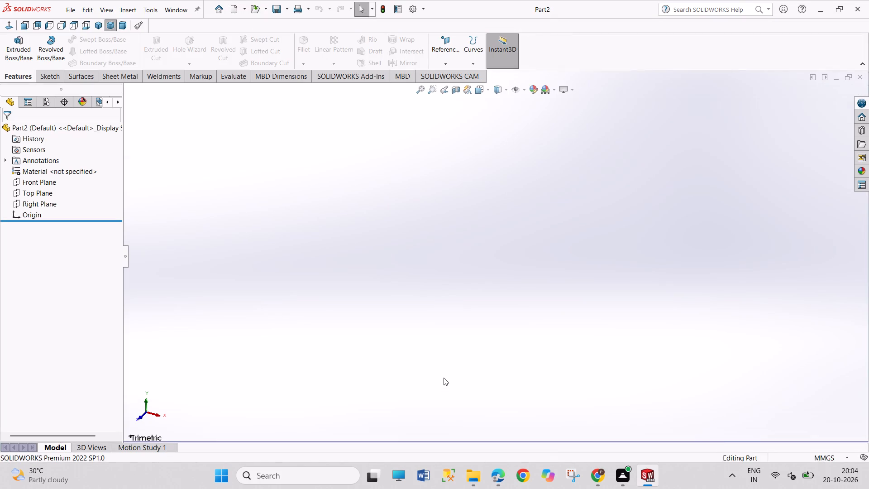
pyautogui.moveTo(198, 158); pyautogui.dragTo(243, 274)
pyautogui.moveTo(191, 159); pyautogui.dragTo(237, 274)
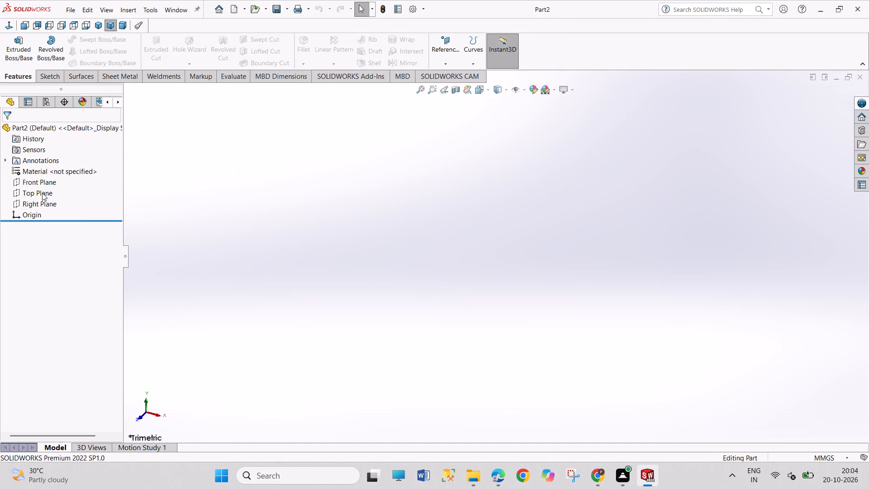
# Sketch a horizontal centerpoint straight slot on the Top Plane, centred on the origin, about 136 mm between arc centres and 55 mm wide.
pyautogui.click(42, 193)
pyautogui.click(51, 184)
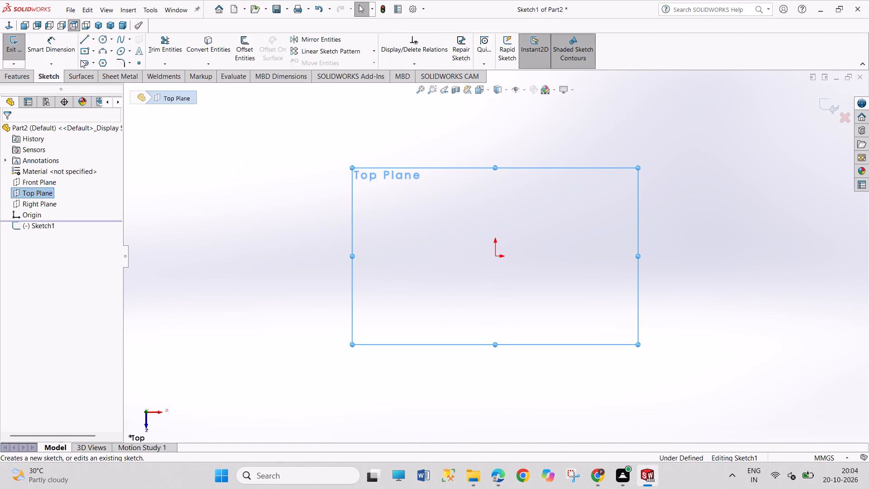
pyautogui.click(81, 54)
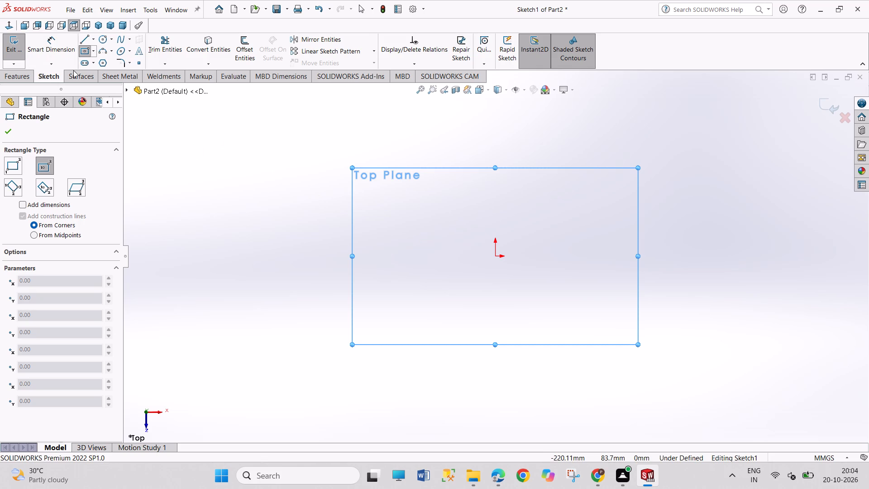
pyautogui.click(81, 64)
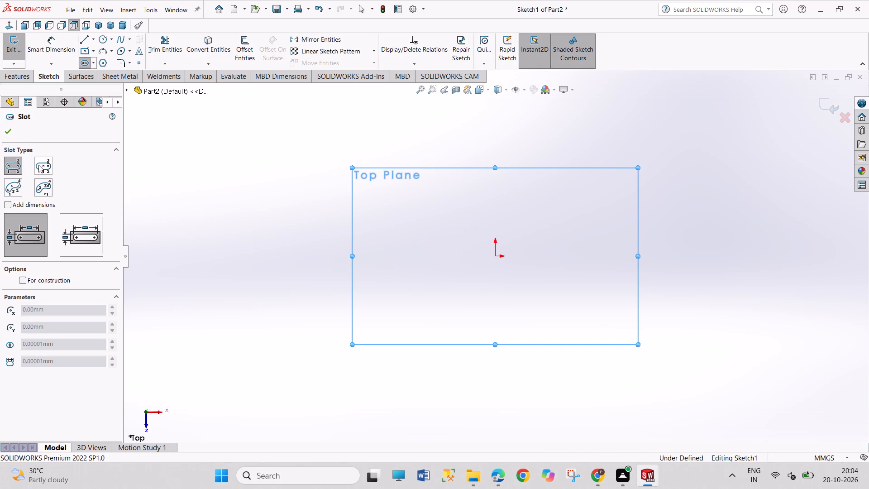
pyautogui.click(43, 170)
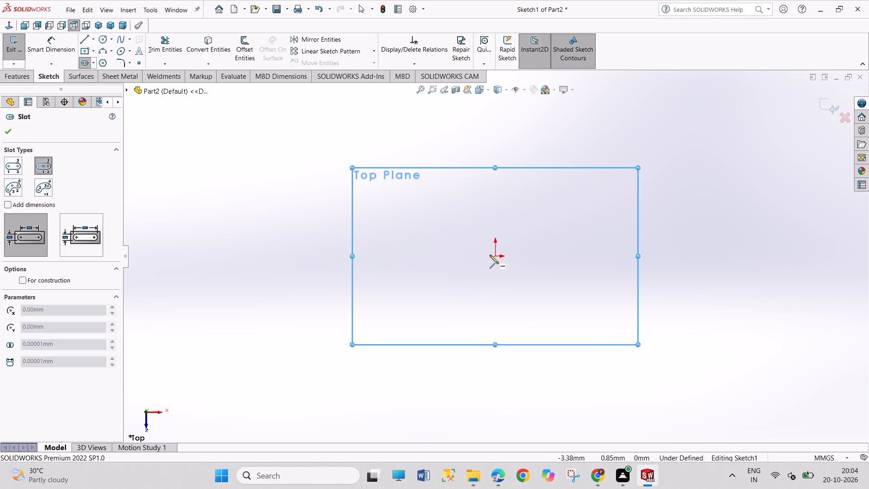
pyautogui.click(494, 255)
pyautogui.click(604, 257)
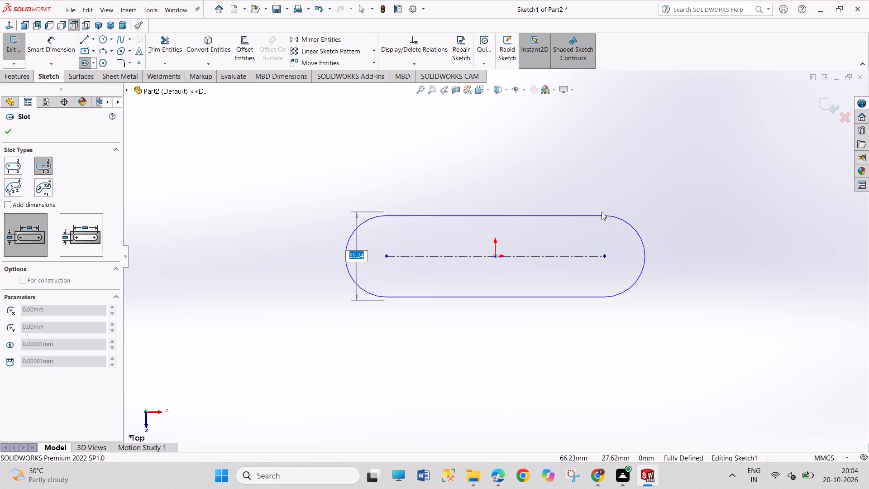
pyautogui.click(602, 212)
pyautogui.rightClick(615, 180)
pyautogui.click(626, 185)
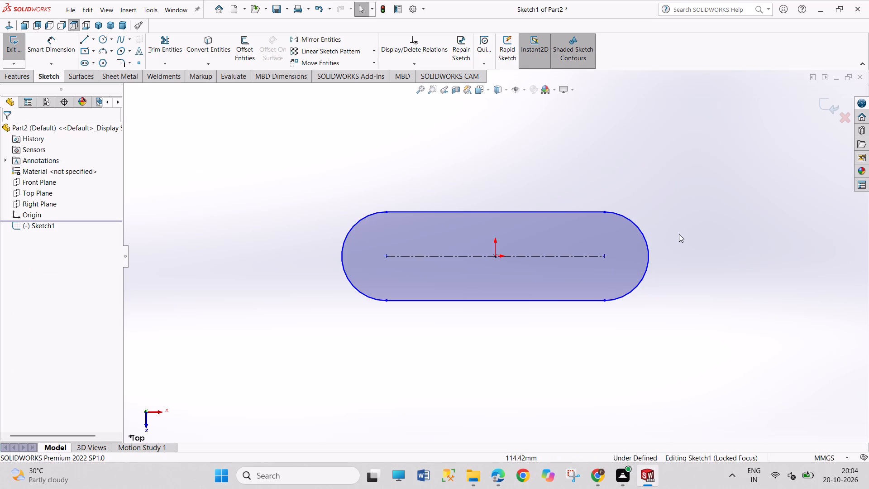
# Dimension the slot with 120 mm between arc centres and a 20 mm end radius, and exit the sketch.
pyautogui.moveTo(679, 235); pyautogui.dragTo(668, 187, button='right')
pyautogui.click(595, 257)
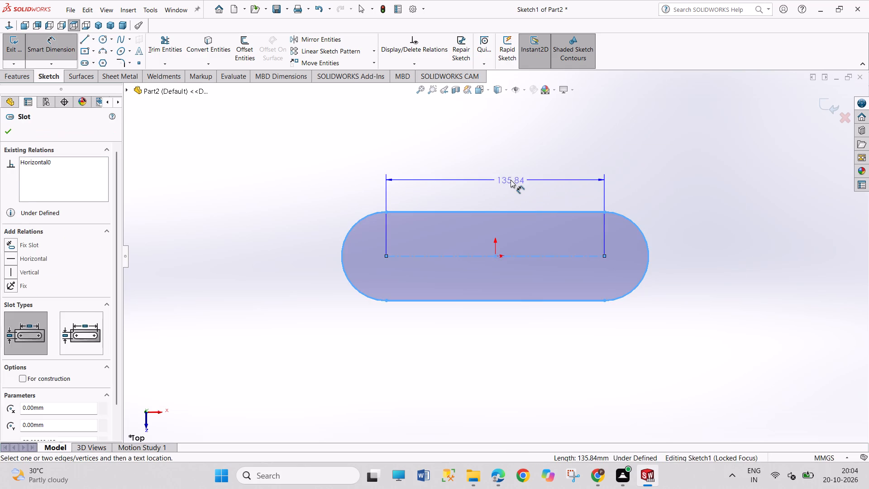
pyautogui.click(511, 180)
pyautogui.write('120')
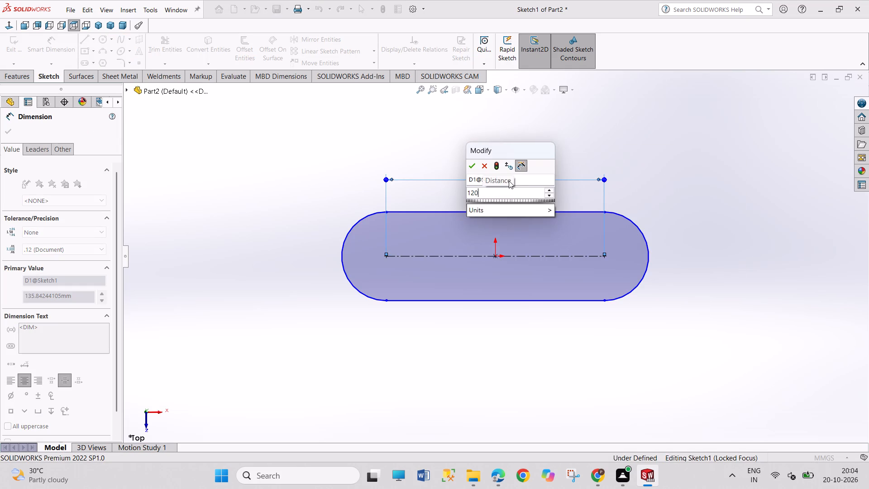
pyautogui.press('Return')
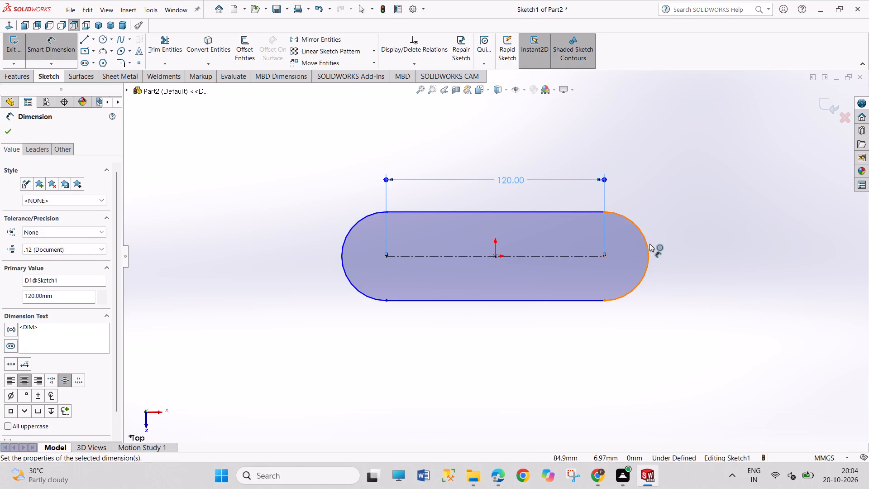
pyautogui.click(649, 244)
pyautogui.click(696, 221)
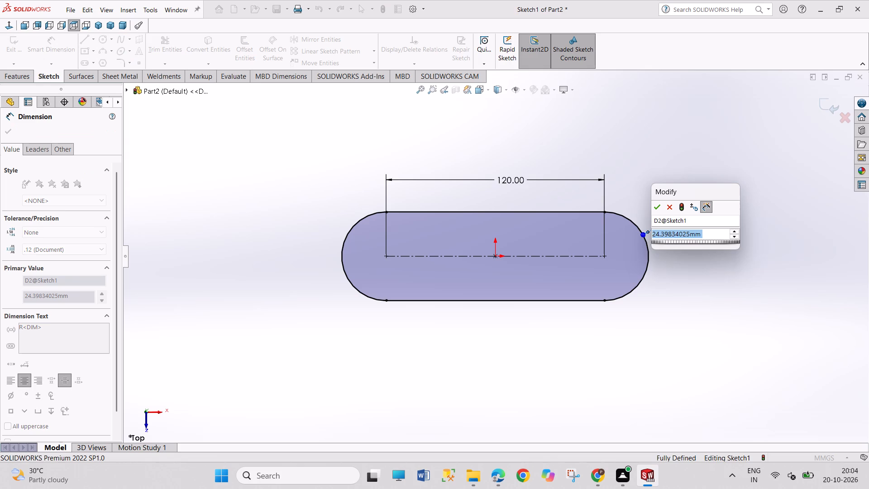
pyautogui.write('20')
pyautogui.press('Return')
pyautogui.rightClick(717, 265)
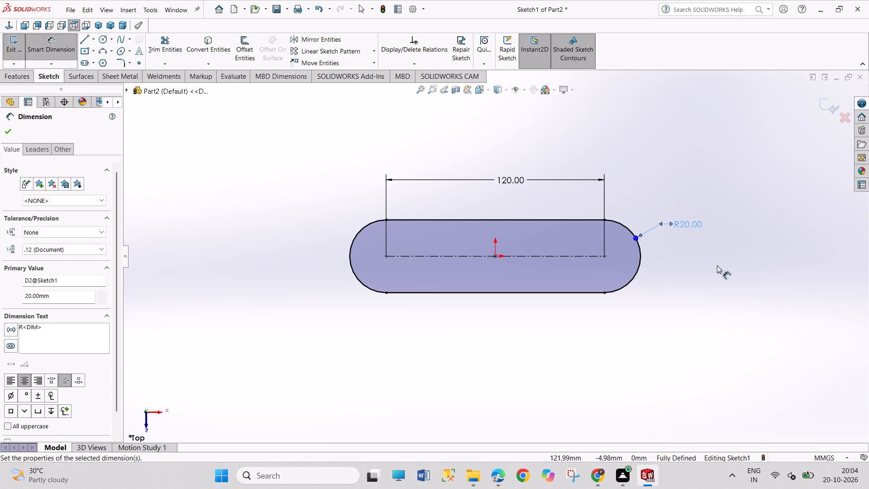
pyautogui.click(732, 294)
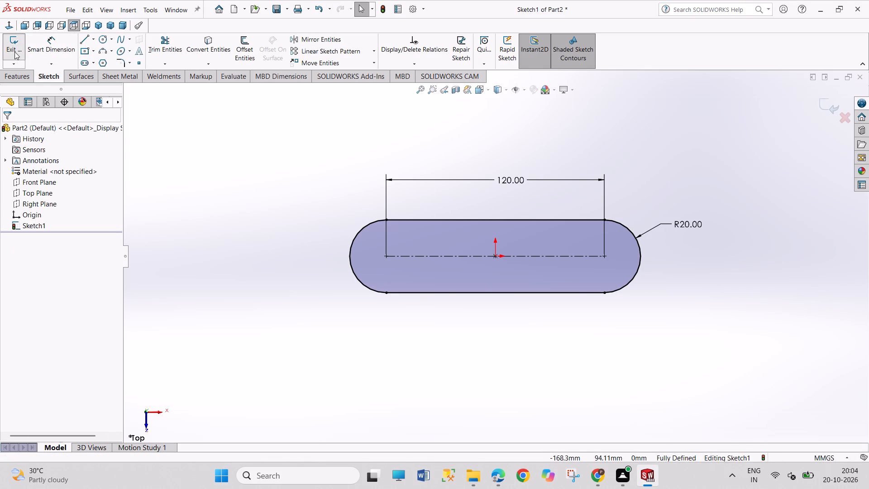
pyautogui.click(14, 52)
pyautogui.moveTo(274, 144); pyautogui.dragTo(330, 206)
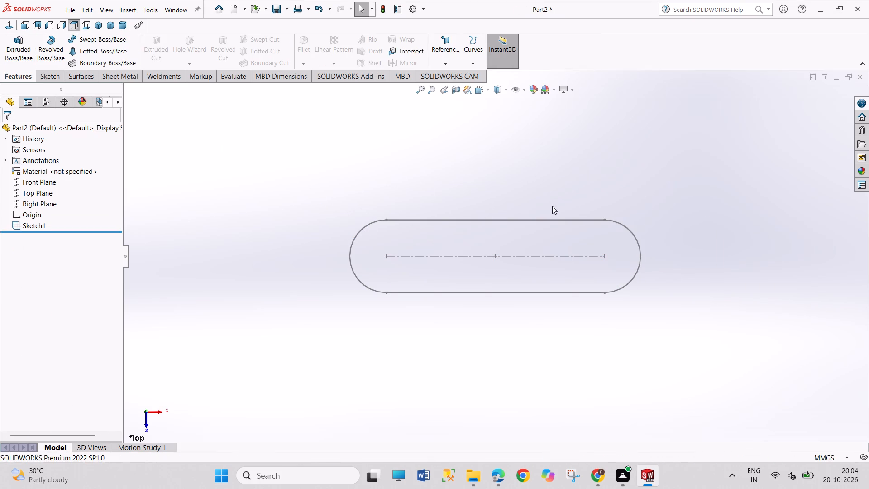
# Sketch a path on the Front Plane: a vertical line about 128 mm from the origin, a tangent 90° arc about R42, and a horizontal line.
pyautogui.click(29, 199)
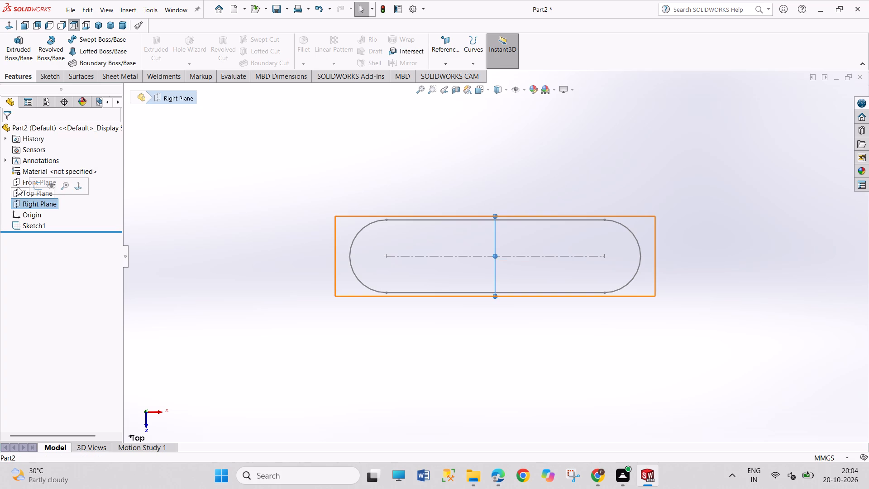
pyautogui.click(19, 185)
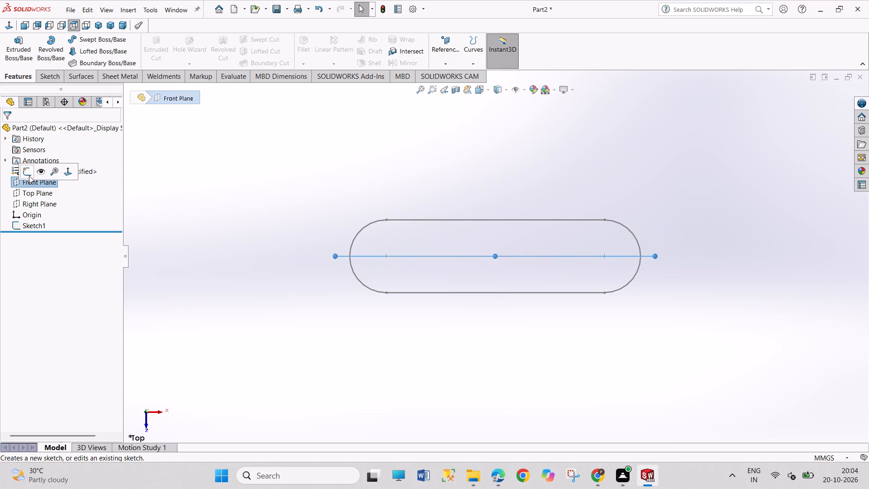
pyautogui.click(29, 175)
pyautogui.scroll(6, 550, 225)
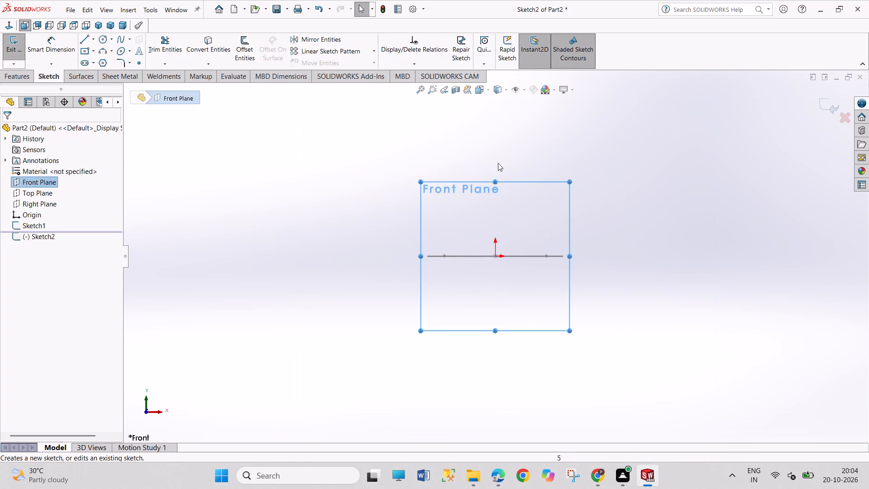
pyautogui.scroll(-1, 494, 157)
pyautogui.click(86, 37)
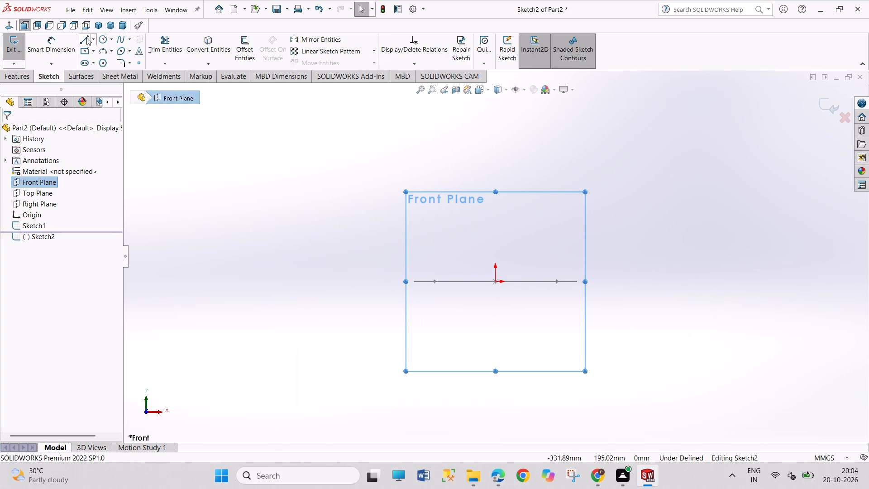
pyautogui.click(497, 281)
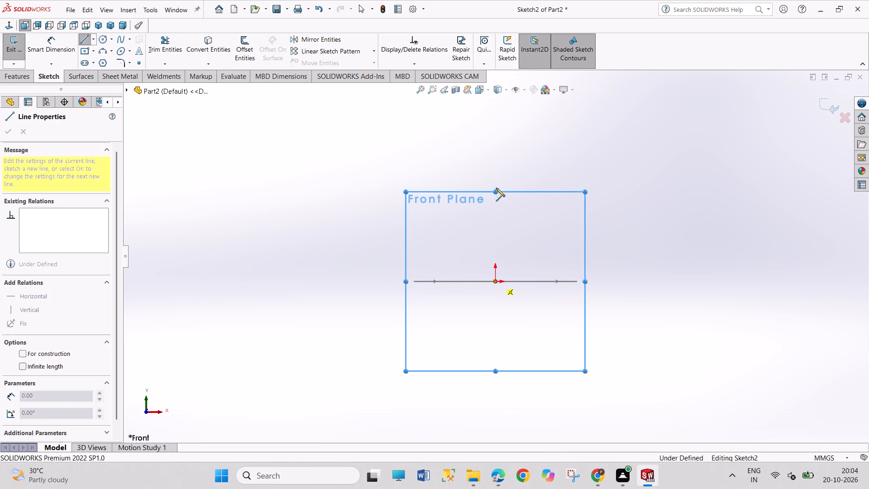
pyautogui.click(496, 151)
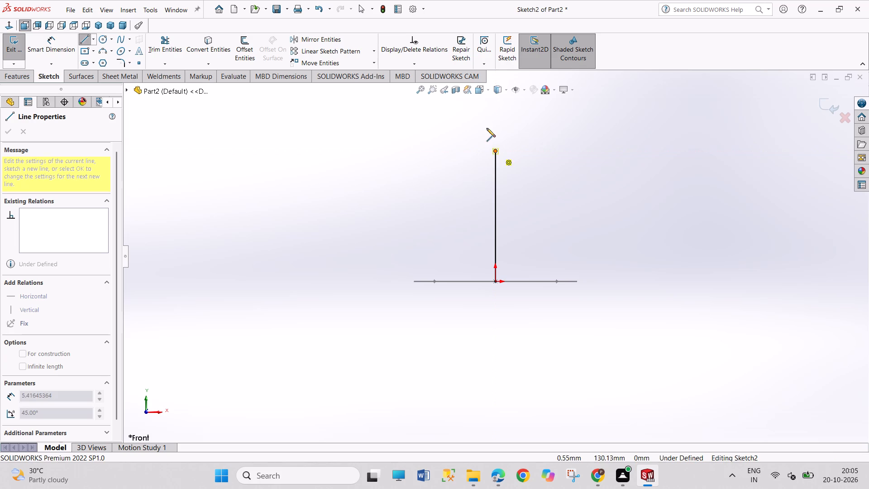
pyautogui.click(452, 110)
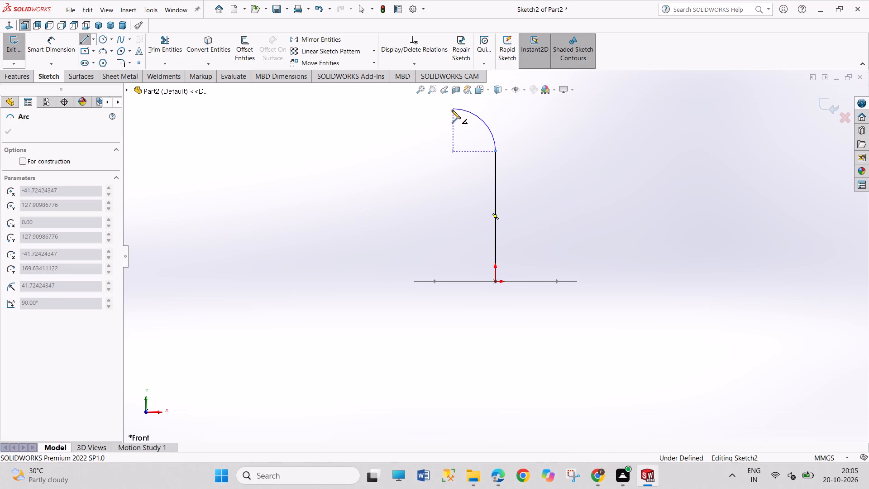
pyautogui.click(411, 108)
pyautogui.rightClick(406, 169)
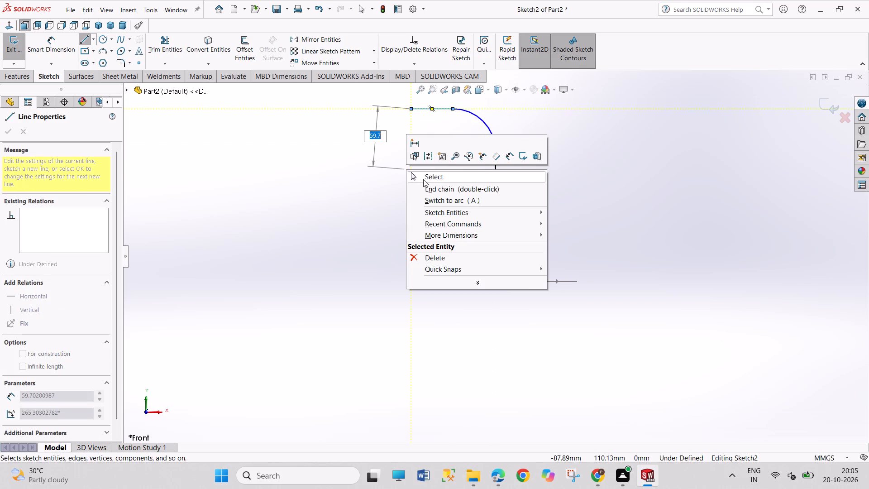
pyautogui.click(424, 179)
# Reshape the path by moving its endpoints, giving a vertical line about 45 mm, an arc about R131 and a horizontal line about 72 mm.
pyautogui.scroll(3, 439, 181)
pyautogui.scroll(-2, 444, 183)
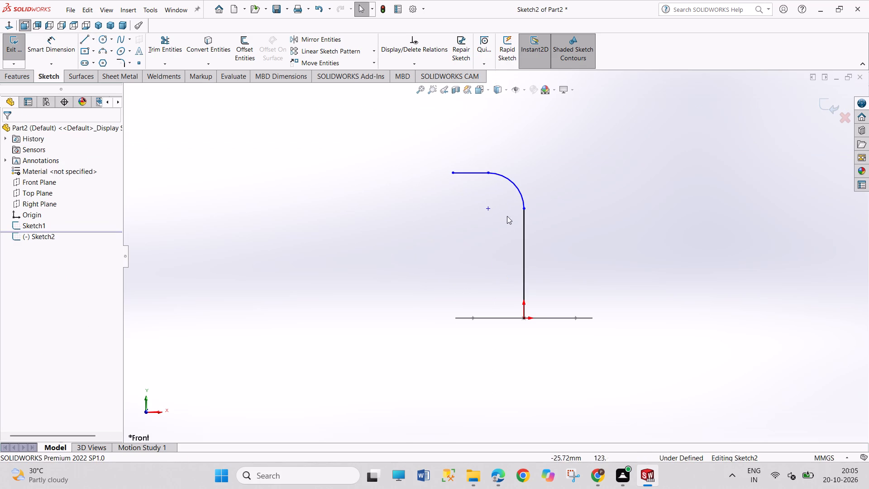
pyautogui.moveTo(525, 210); pyautogui.dragTo(530, 252)
pyautogui.moveTo(444, 172); pyautogui.dragTo(437, 175)
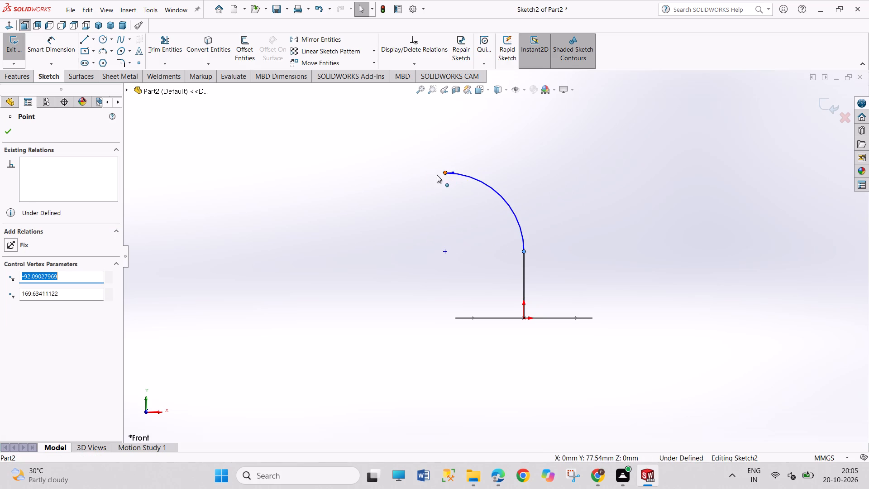
pyautogui.moveTo(437, 175); pyautogui.dragTo(422, 177)
pyautogui.rightClick(447, 177)
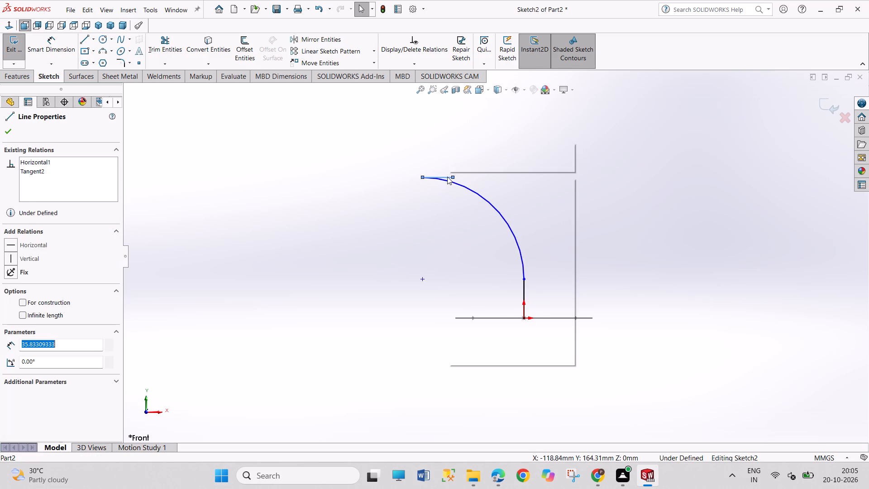
pyautogui.click(416, 225)
pyautogui.moveTo(453, 175); pyautogui.dragTo(419, 175)
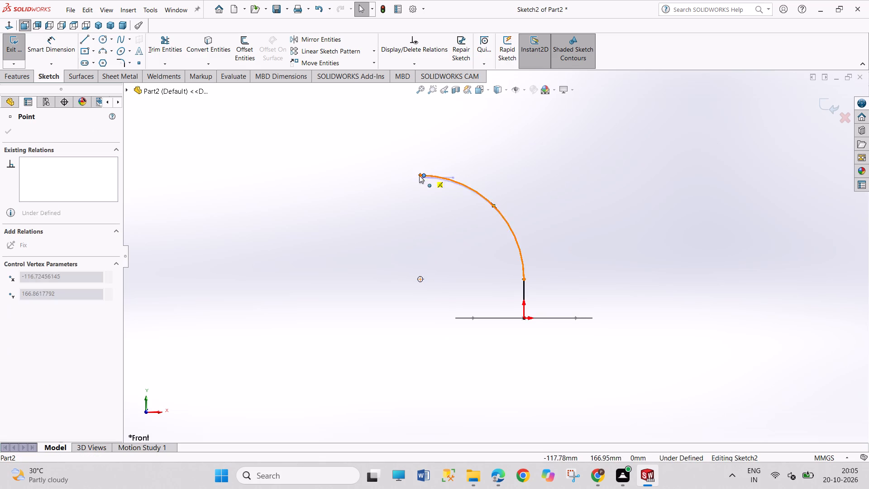
pyautogui.moveTo(419, 175); pyautogui.dragTo(366, 177)
pyautogui.click(401, 230)
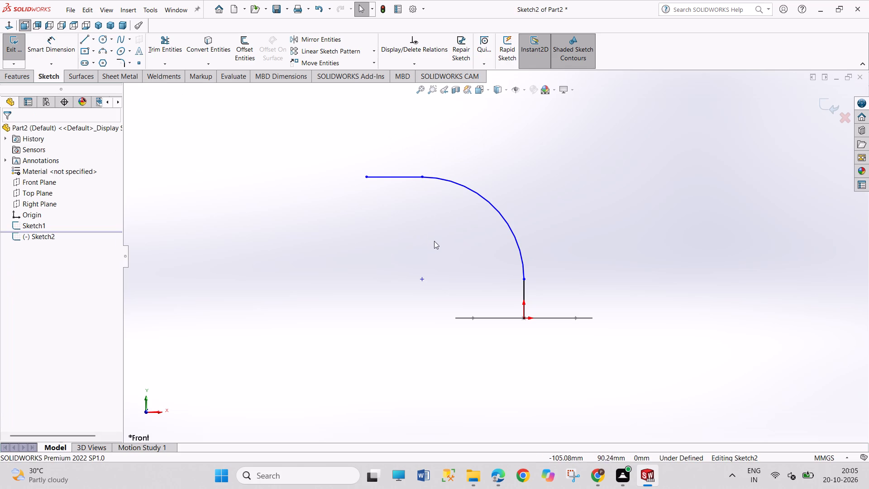
# Dimension the path with 50 mm vertical and horizontal lines and a 20 mm arc radius.
pyautogui.moveTo(434, 241); pyautogui.dragTo(421, 192, button='right')
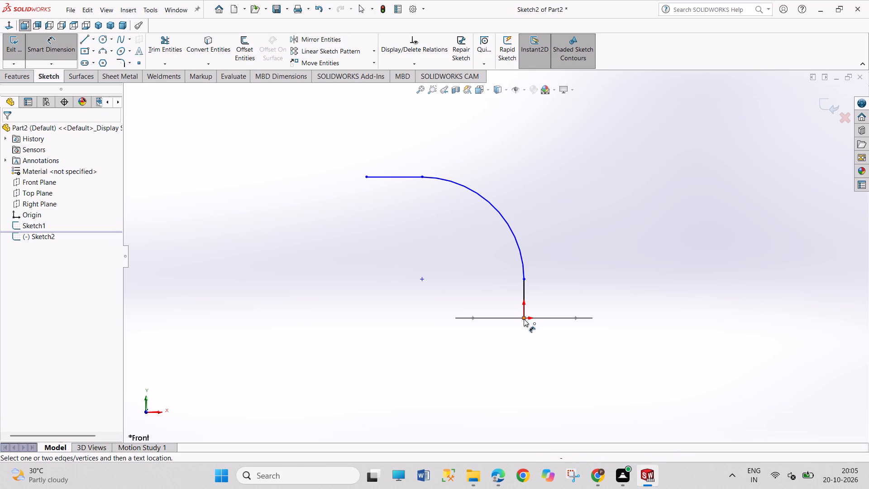
pyautogui.click(522, 292)
pyautogui.click(569, 295)
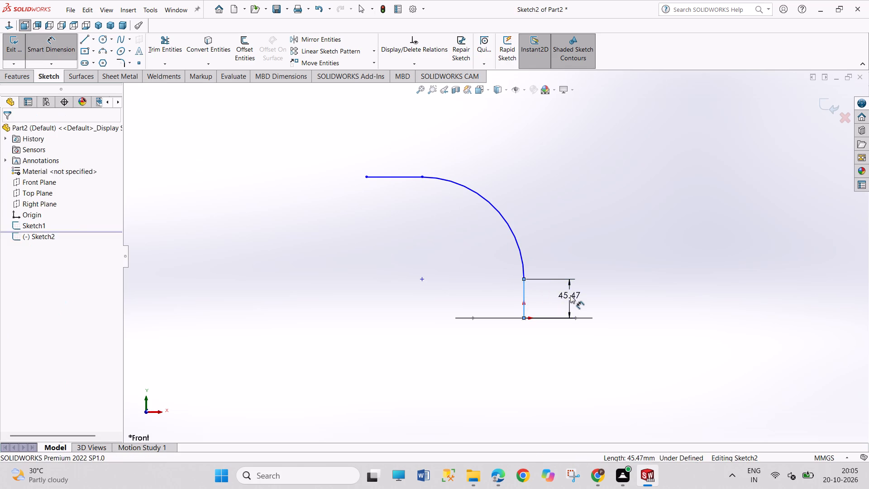
pyautogui.write('50')
pyautogui.press('Return')
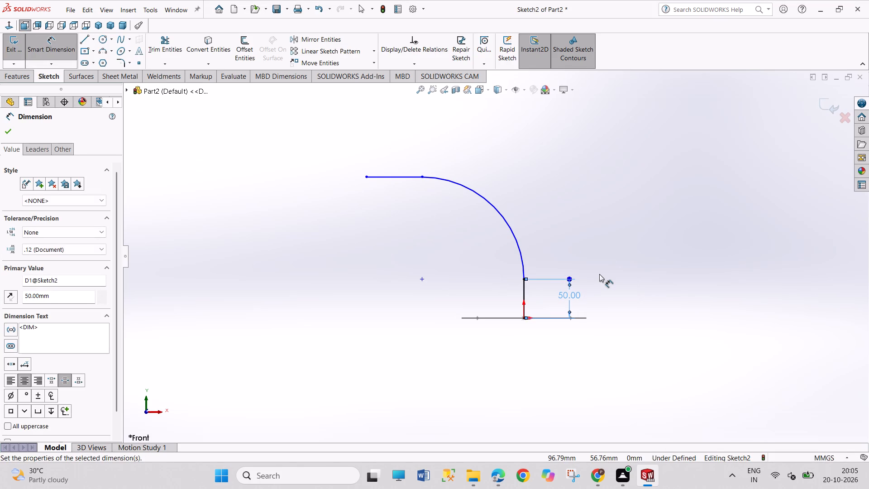
pyautogui.click(406, 178)
pyautogui.click(405, 156)
pyautogui.write('50')
pyautogui.press('Return')
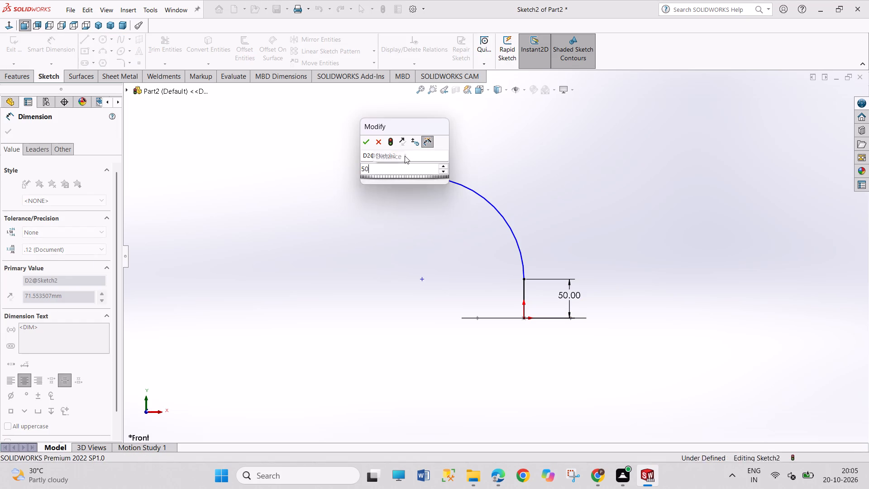
pyautogui.click(476, 192)
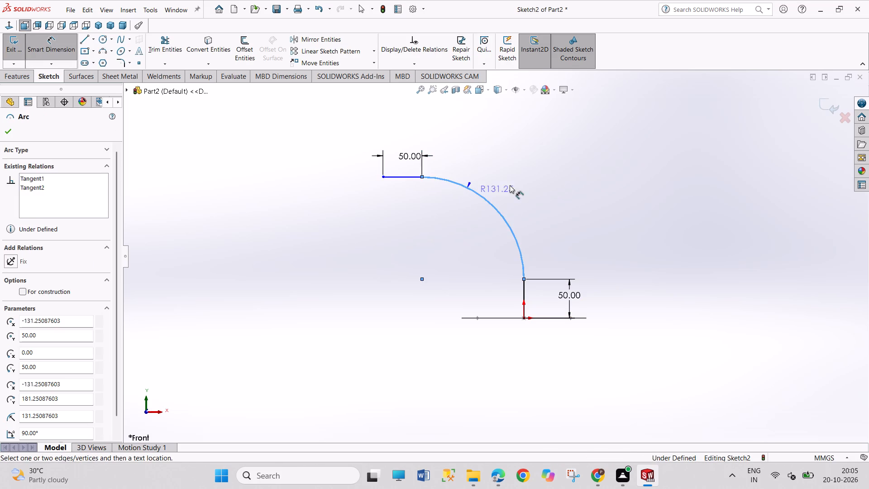
pyautogui.click(530, 177)
pyautogui.write('20')
pyautogui.press('Return')
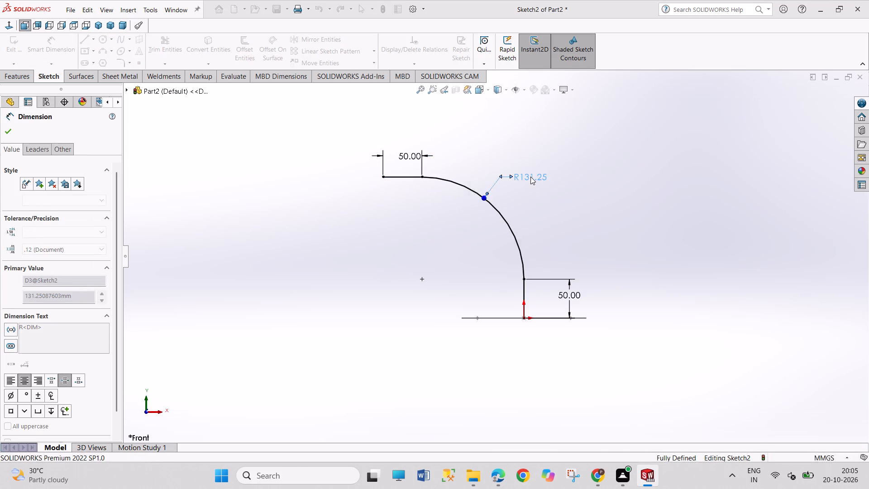
pyautogui.rightClick(675, 278)
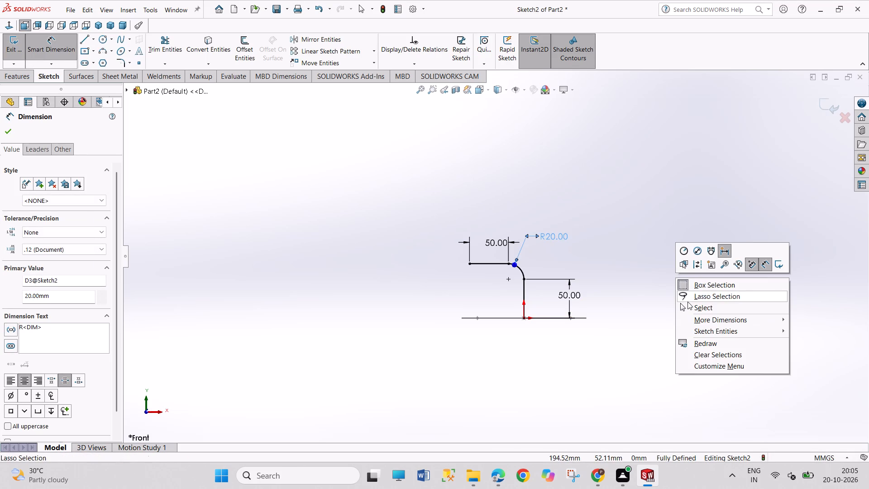
pyautogui.click(688, 305)
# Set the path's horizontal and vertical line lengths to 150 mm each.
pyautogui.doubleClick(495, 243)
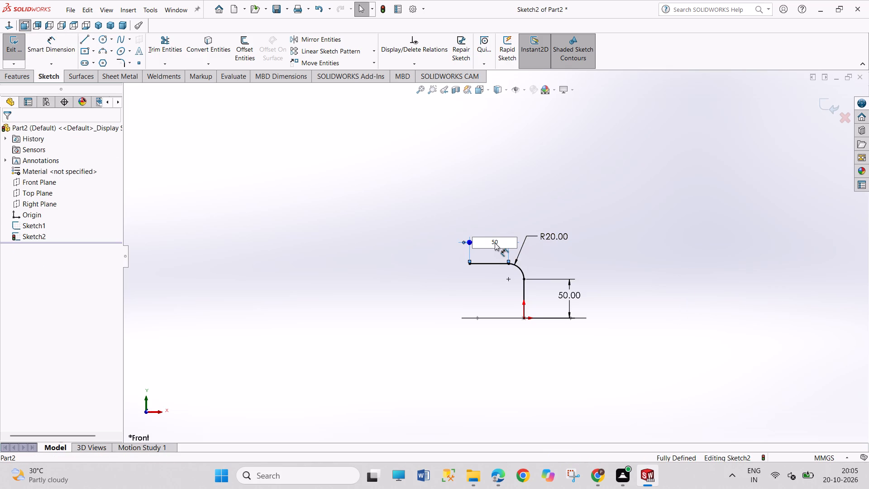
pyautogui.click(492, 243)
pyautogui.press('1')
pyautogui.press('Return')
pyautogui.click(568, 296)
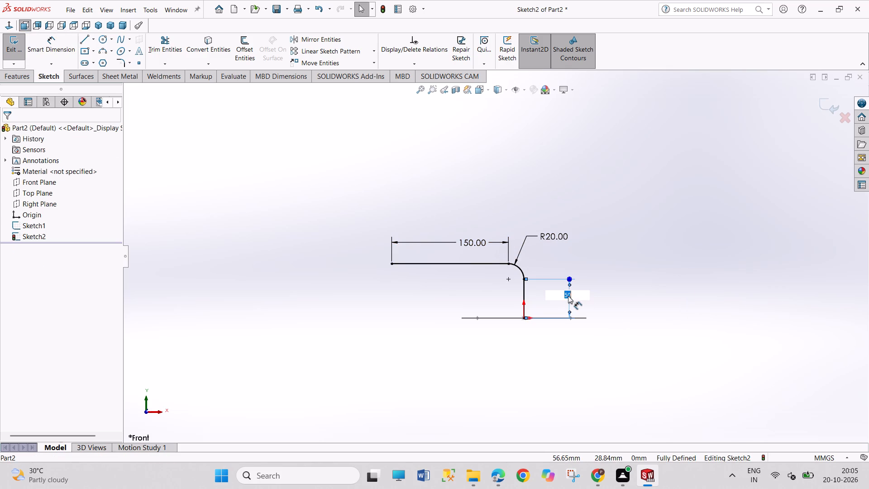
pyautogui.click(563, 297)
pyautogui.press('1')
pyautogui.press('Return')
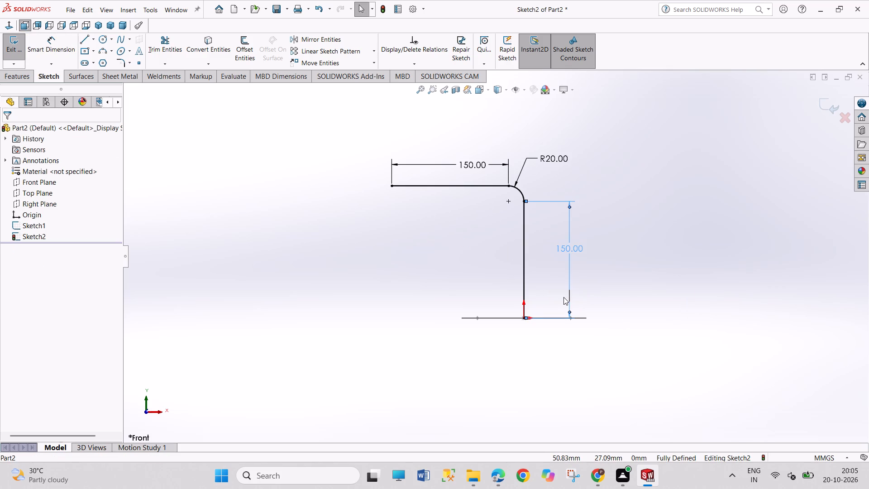
# Set the radius of the path's arc to 120 mm.
pyautogui.doubleClick(559, 158)
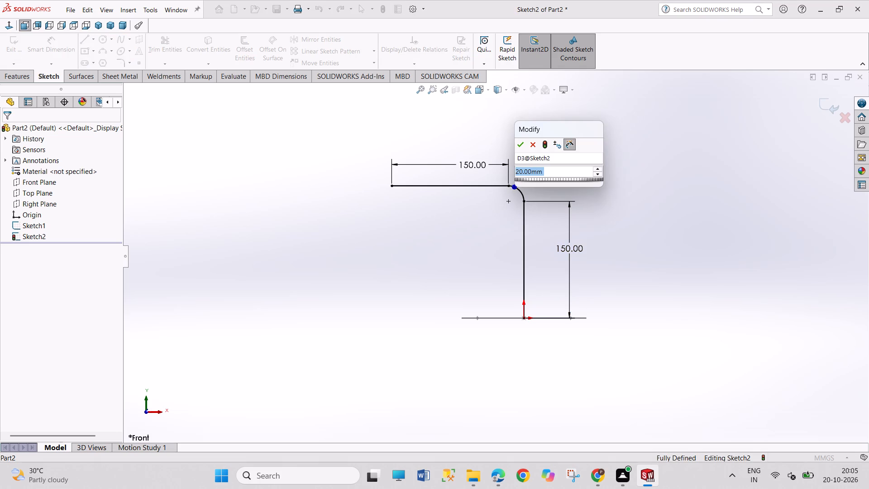
pyautogui.write('10')
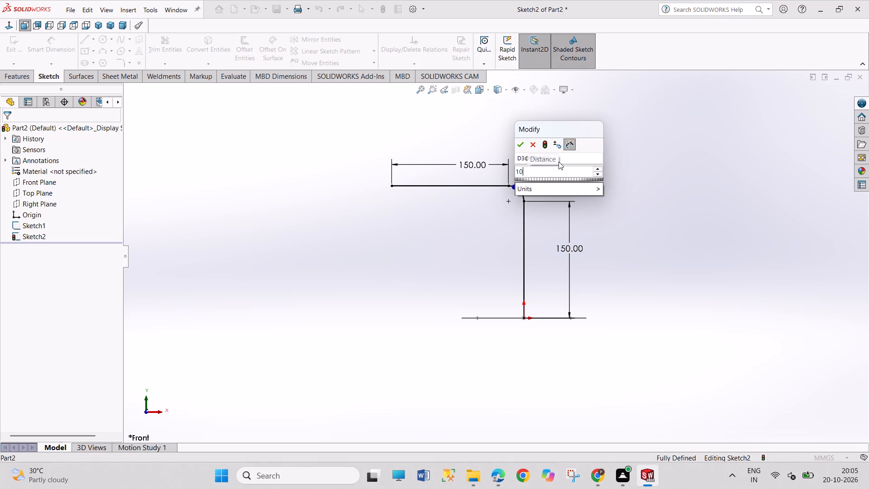
pyautogui.press('BackSpace')
pyautogui.write('20')
pyautogui.press('Return')
pyautogui.click(659, 185)
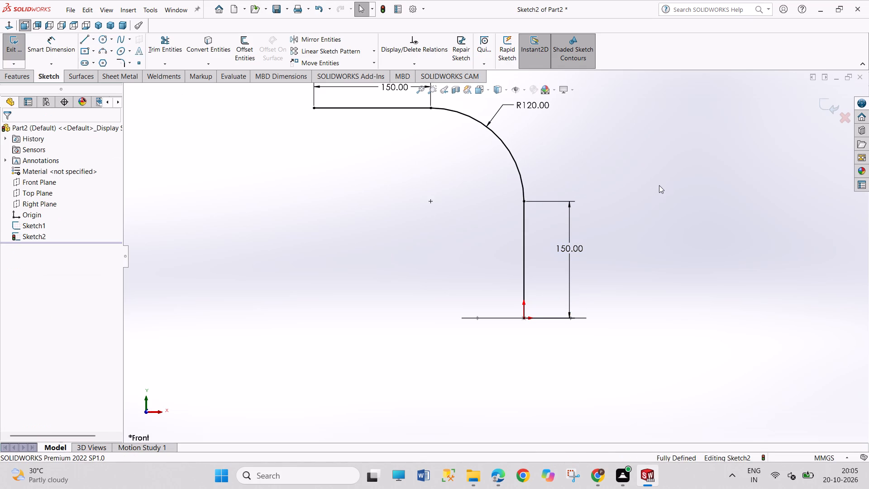
# Set the path's horizontal and vertical lines to 250 mm each, and exit the sketch.
pyautogui.scroll(1, 659, 185)
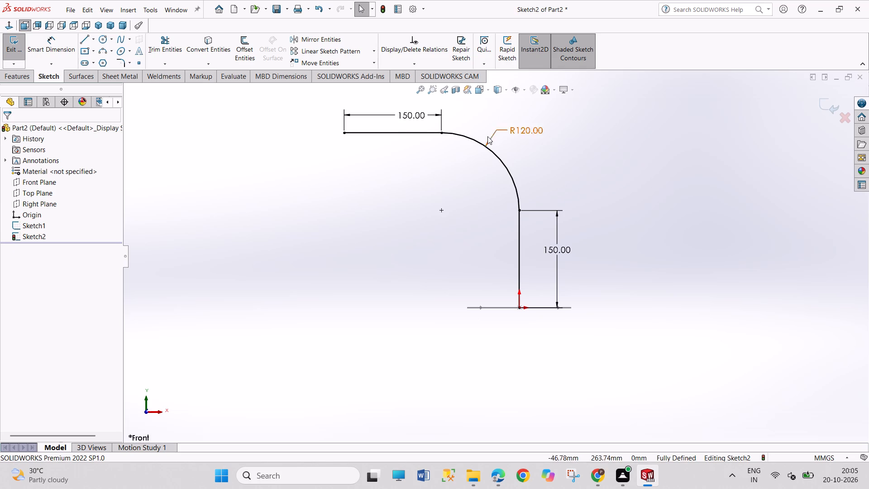
pyautogui.doubleClick(416, 113)
pyautogui.moveTo(422, 111); pyautogui.dragTo(383, 117)
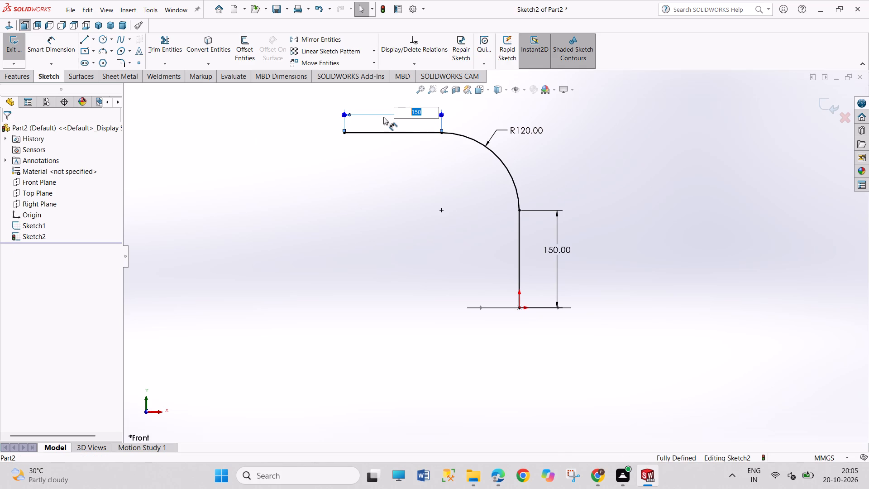
pyautogui.write('250')
pyautogui.press('Return')
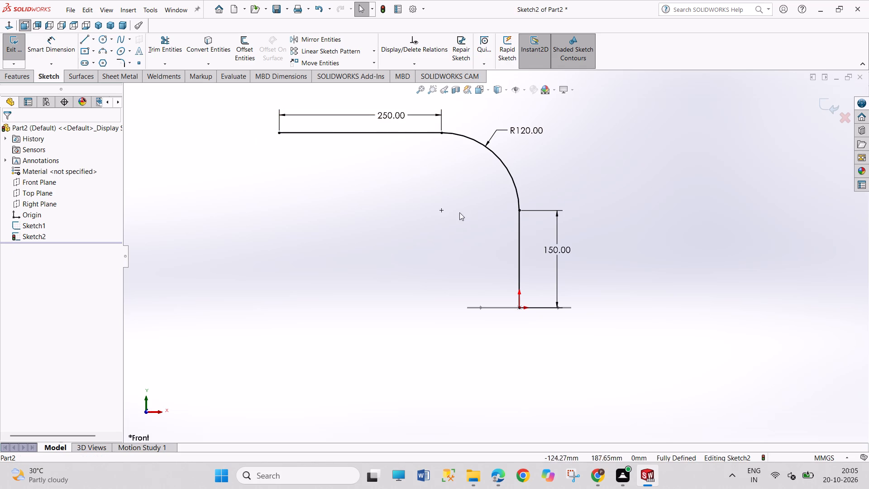
pyautogui.doubleClick(561, 252)
pyautogui.write('250')
pyautogui.press('Return')
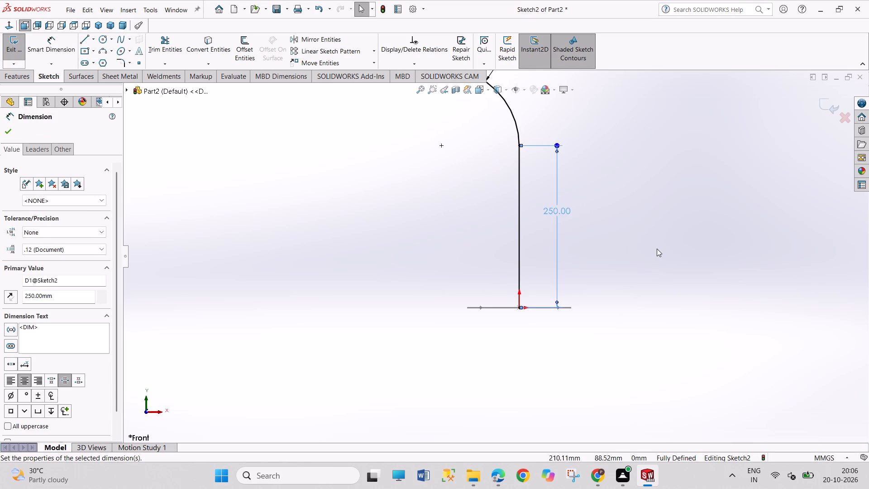
pyautogui.click(657, 249)
pyautogui.scroll(4, 614, 206)
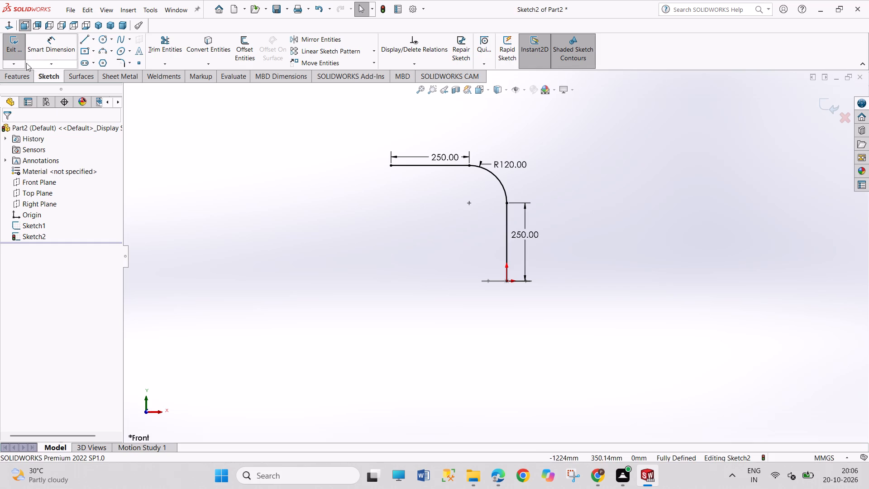
pyautogui.click(18, 48)
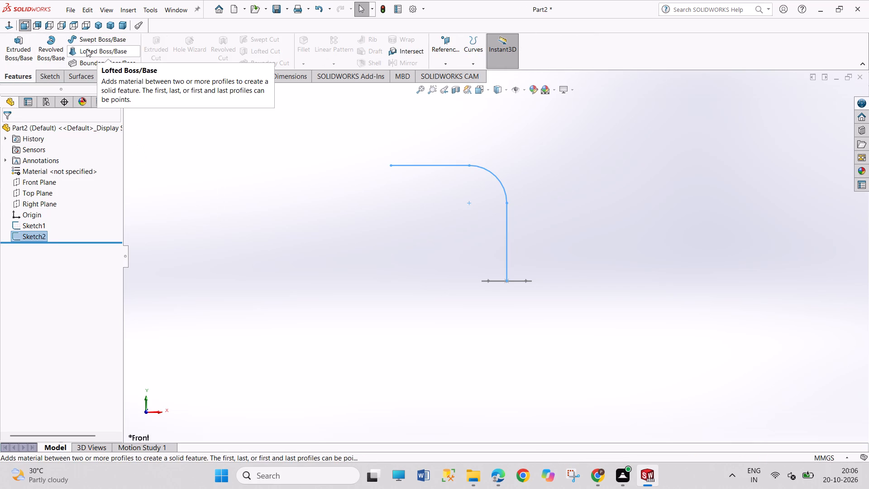
# Sweep the slot profile along the bent path as a one-direction thin feature with a 6 mm wall.
pyautogui.click(96, 42)
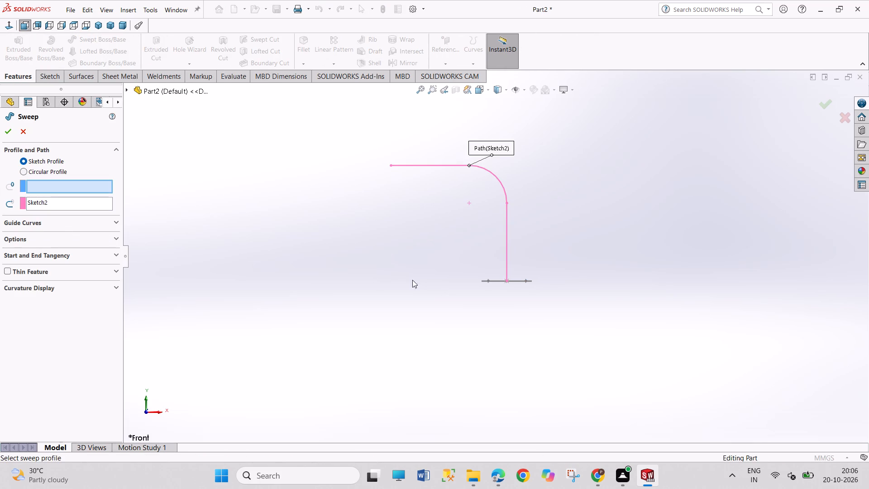
pyautogui.click(516, 281)
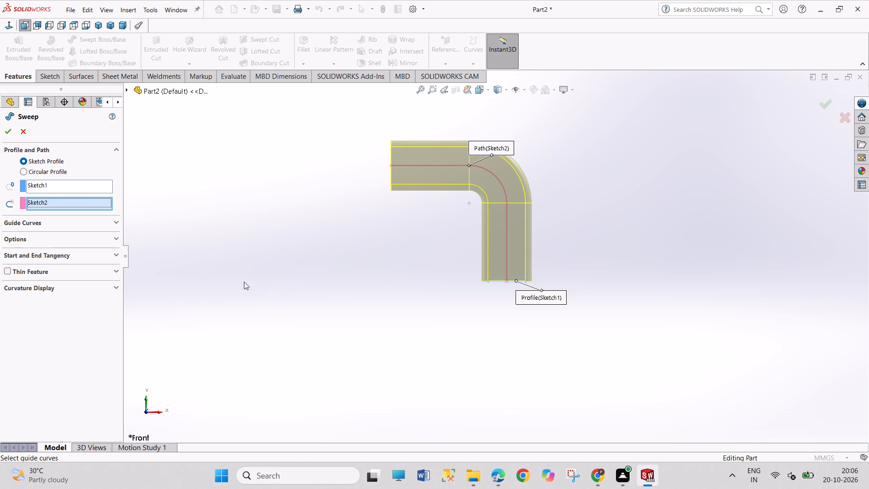
pyautogui.click(11, 272)
pyautogui.click(7, 271)
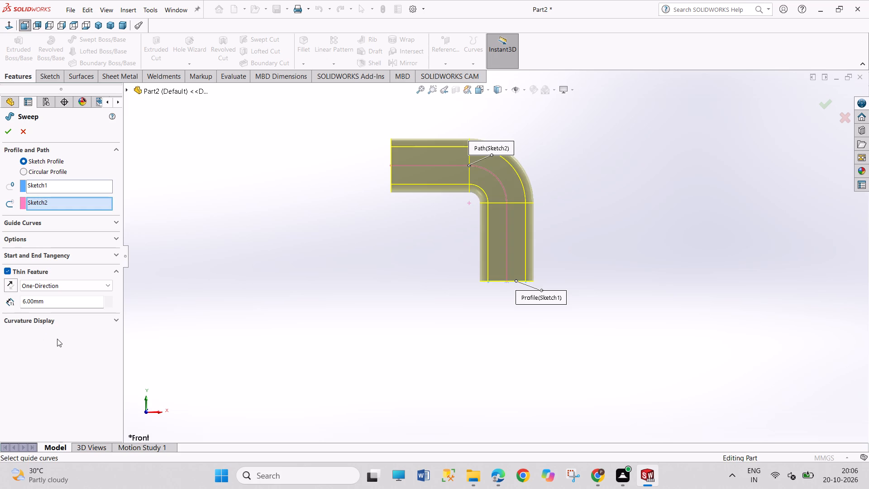
pyautogui.click(5, 130)
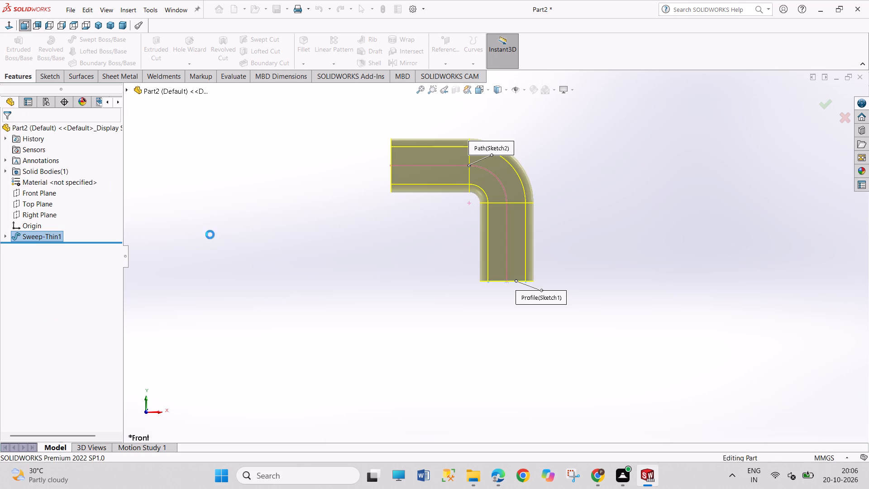
# Examine the swept bent tube from isometric, bottom and front views, including its hollow slot-shaped ends.
pyautogui.moveTo(210, 225); pyautogui.dragTo(304, 331)
pyautogui.scroll(-5, 498, 219)
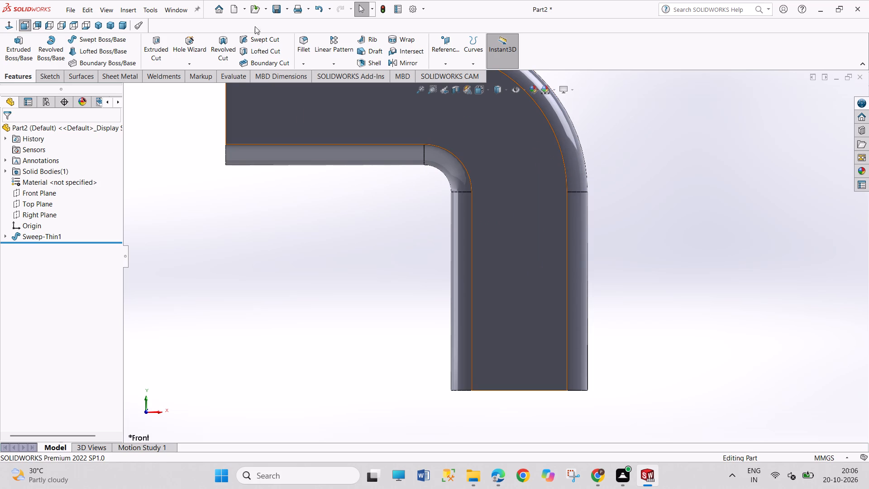
pyautogui.click(95, 26)
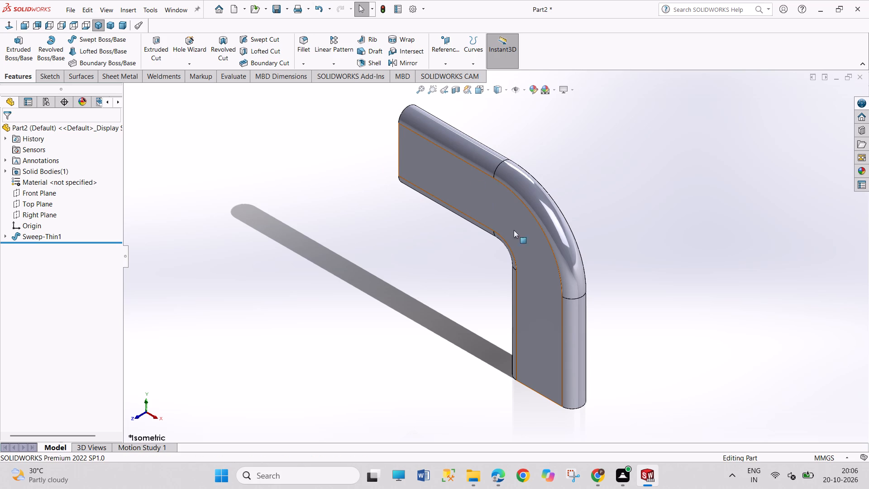
pyautogui.middleClick(597, 263)
pyautogui.moveTo(593, 259); pyautogui.dragTo(588, 92, button='middle')
pyautogui.scroll(-1, 574, 302)
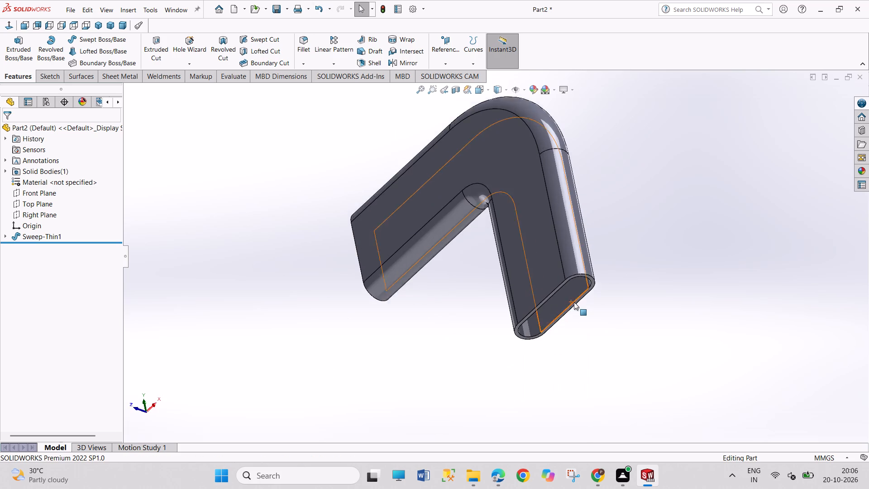
pyautogui.scroll(-2, 574, 302)
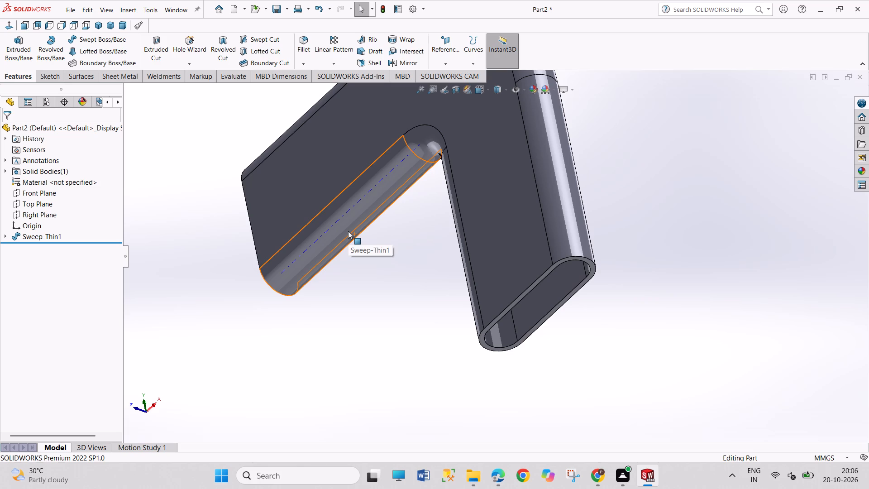
pyautogui.scroll(-1, 604, 291)
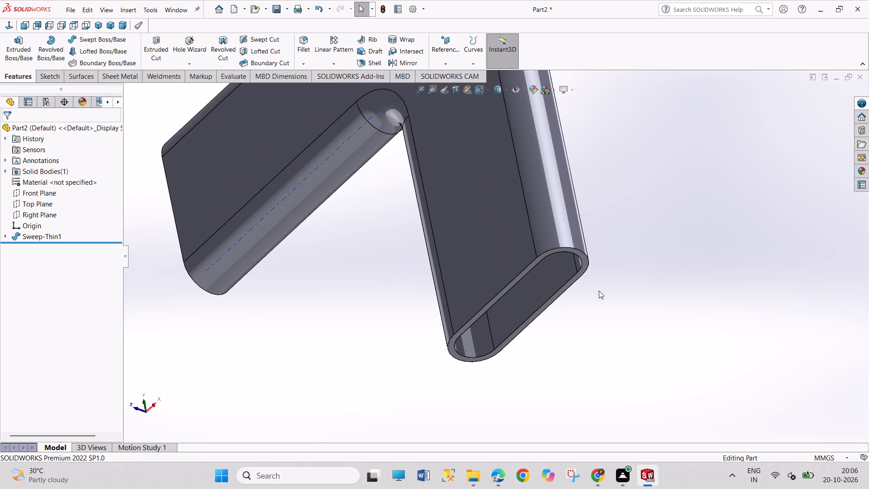
pyautogui.moveTo(640, 360); pyautogui.dragTo(611, 261, button='middle')
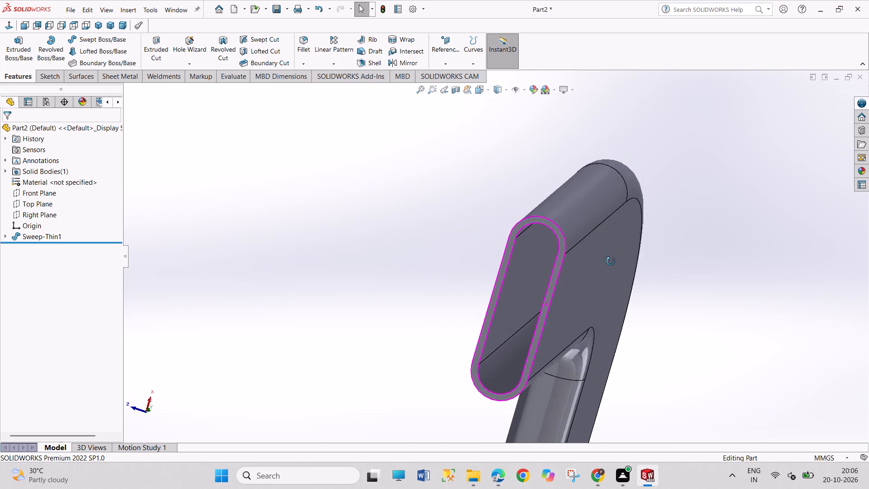
pyautogui.moveTo(611, 261); pyautogui.dragTo(619, 264, button='middle')
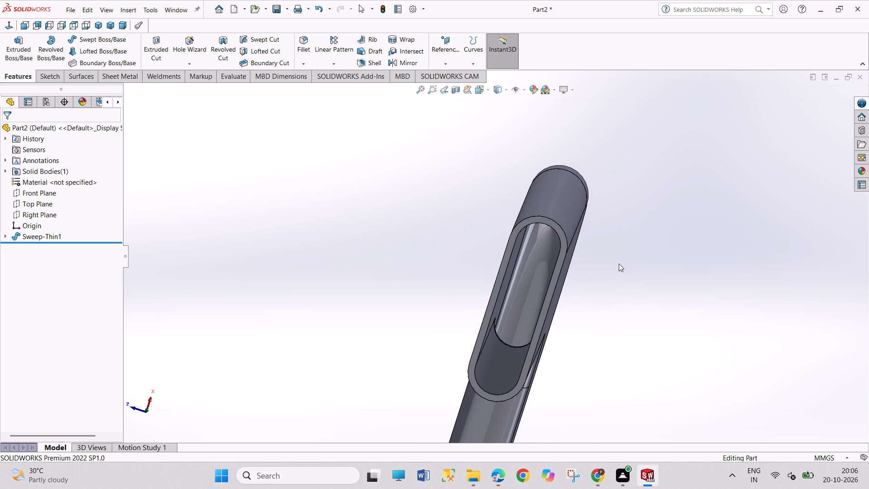
pyautogui.scroll(-4, 561, 286)
pyautogui.scroll(-4, 488, 278)
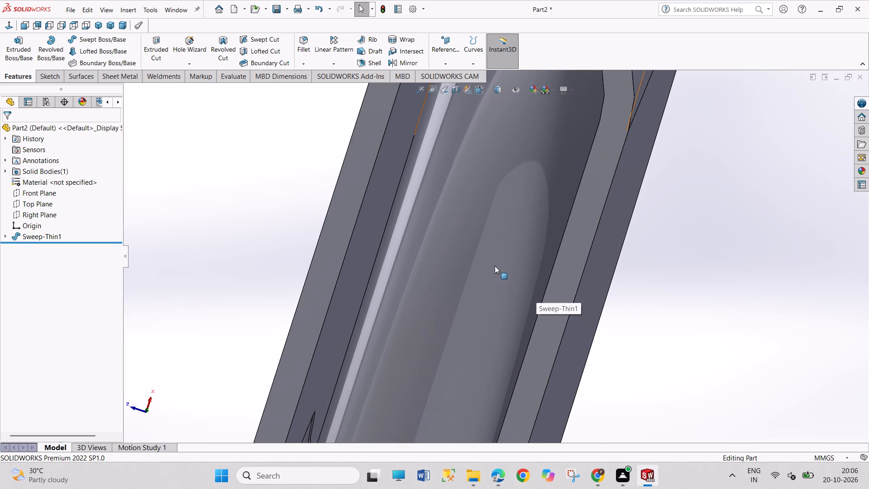
pyautogui.scroll(2, 480, 306)
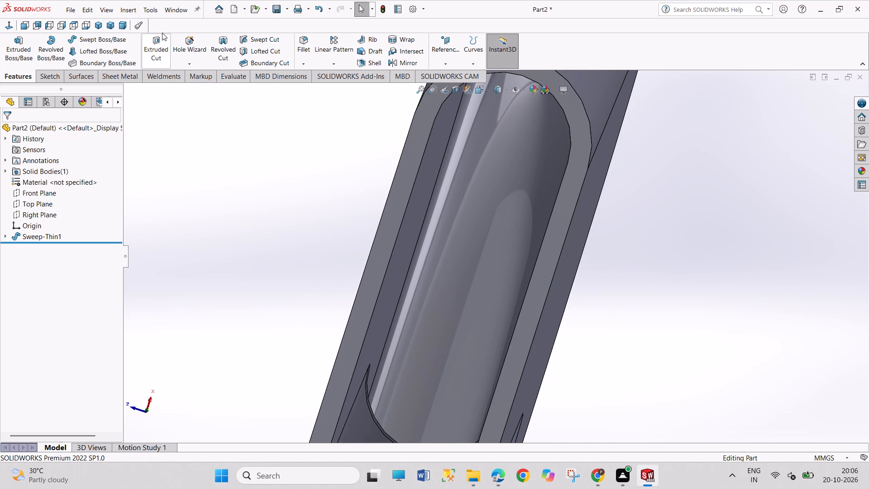
pyautogui.click(86, 27)
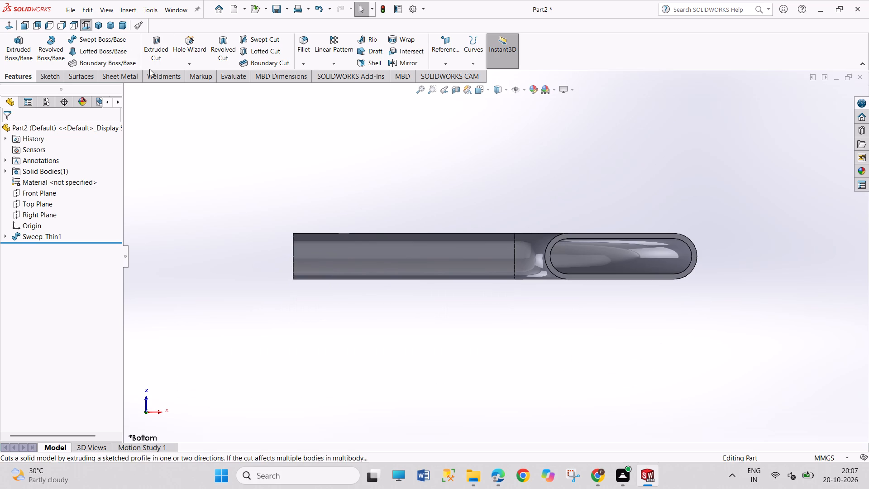
pyautogui.click(96, 23)
pyautogui.moveTo(709, 229); pyautogui.dragTo(732, 293)
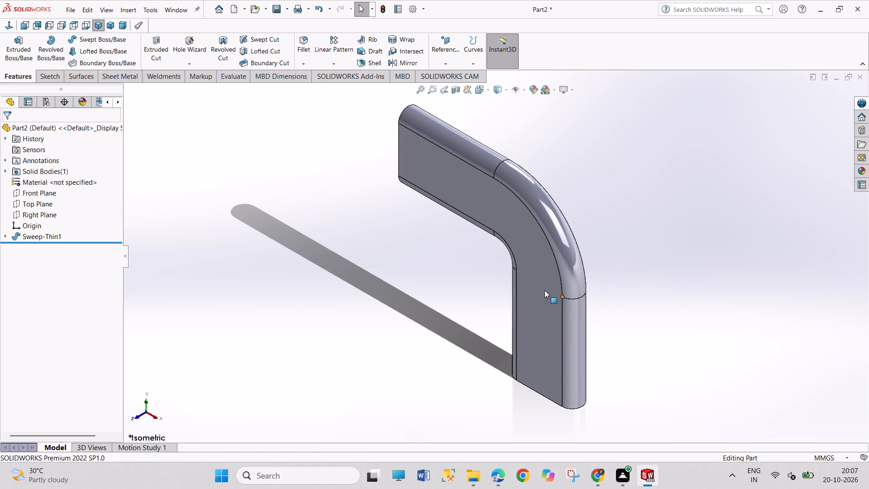
pyautogui.click(26, 26)
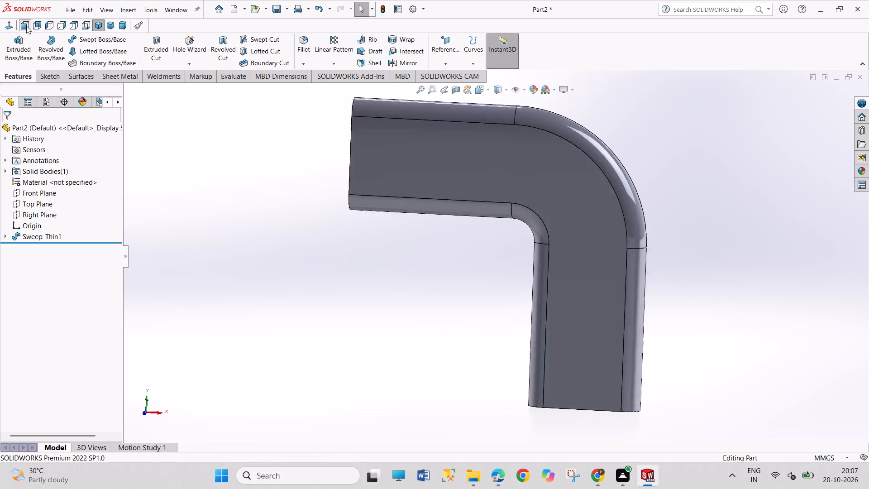
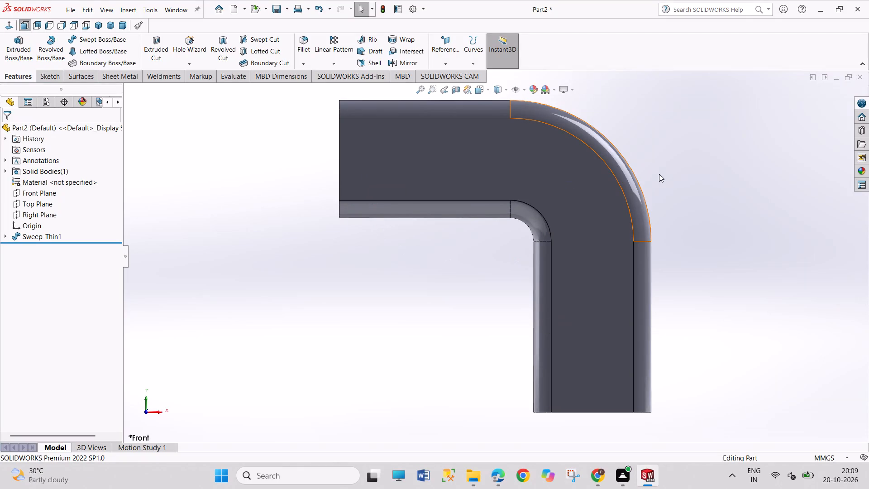
# Load the Toolbox add-in in the Design Library.
pyautogui.click(859, 153)
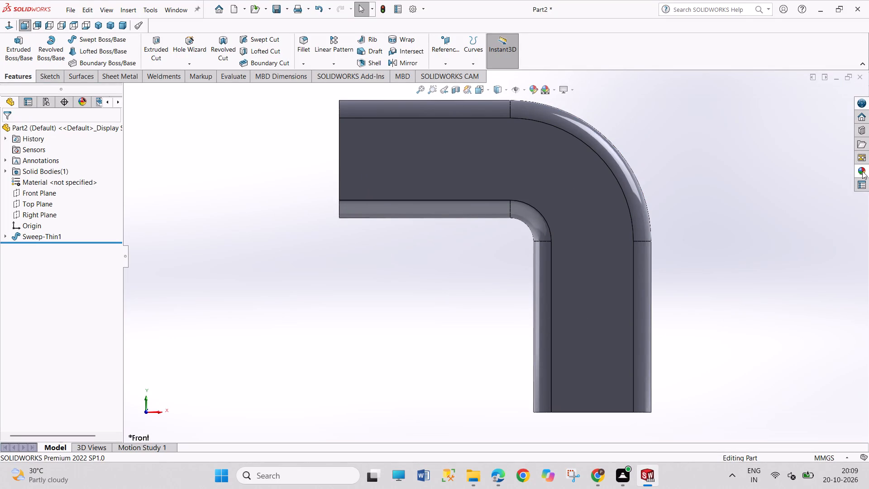
pyautogui.click(863, 184)
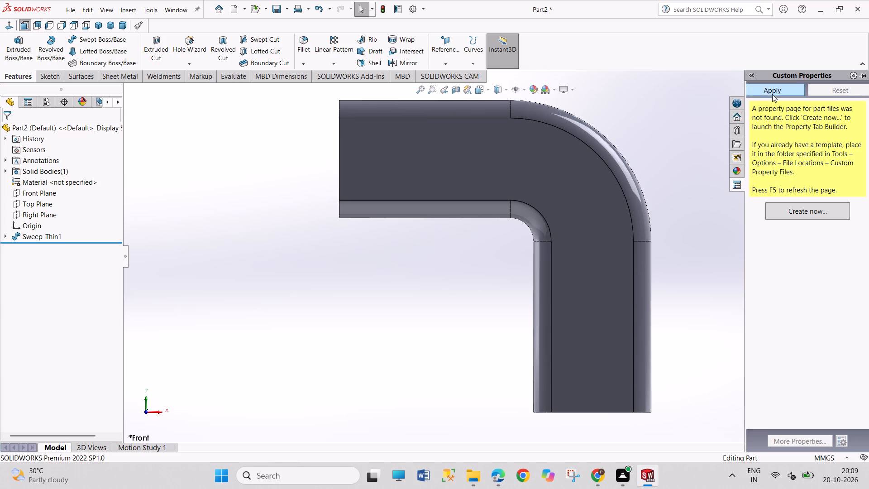
pyautogui.click(732, 148)
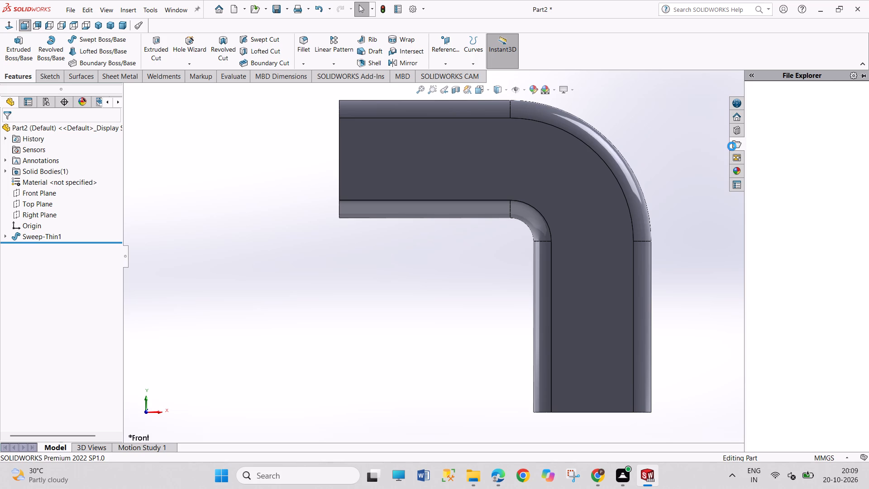
pyautogui.click(751, 98)
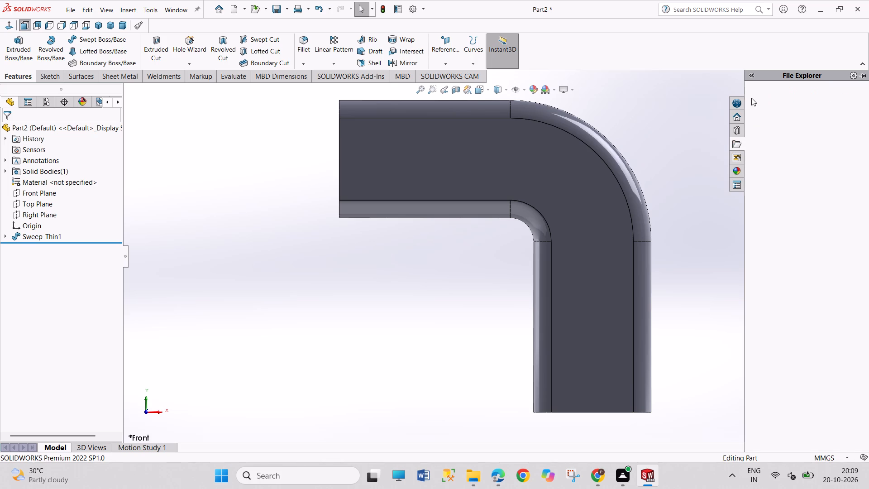
pyautogui.click(752, 98)
pyautogui.click(740, 132)
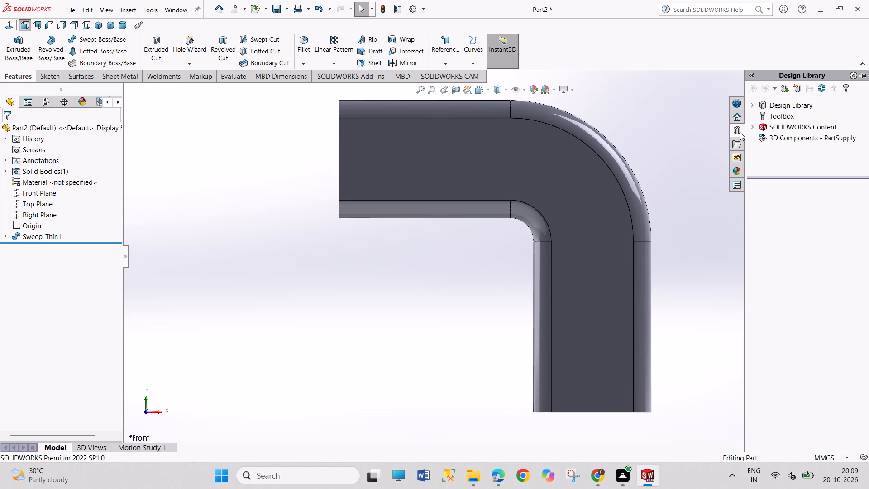
pyautogui.click(768, 117)
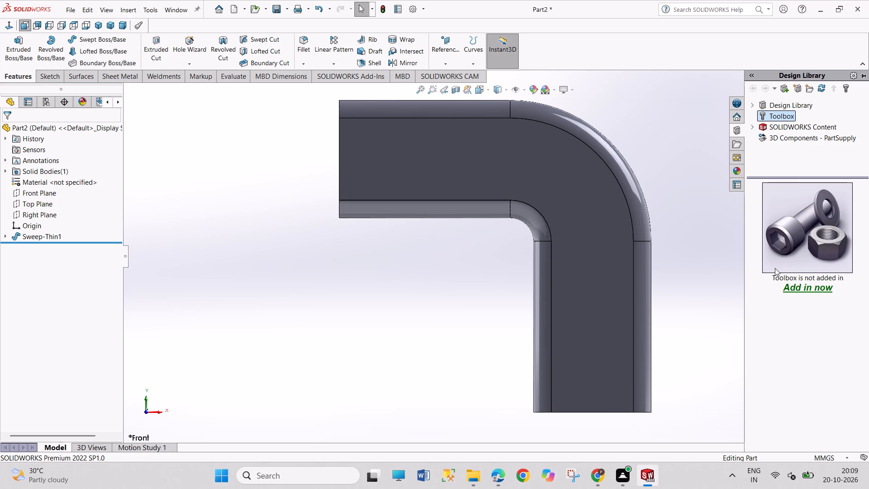
pyautogui.click(786, 288)
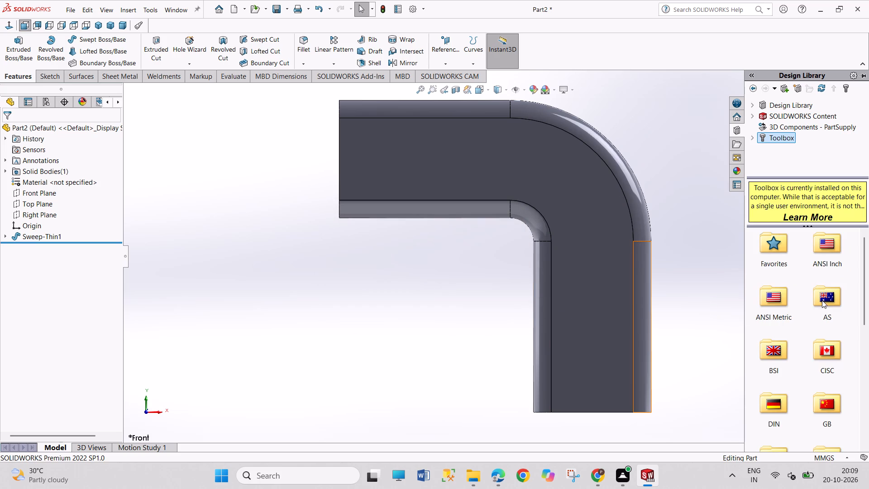
# Browse the Toolbox to the ANSI Inch hex head bolts and screws.
pyautogui.click(830, 250)
pyautogui.doubleClick(830, 250)
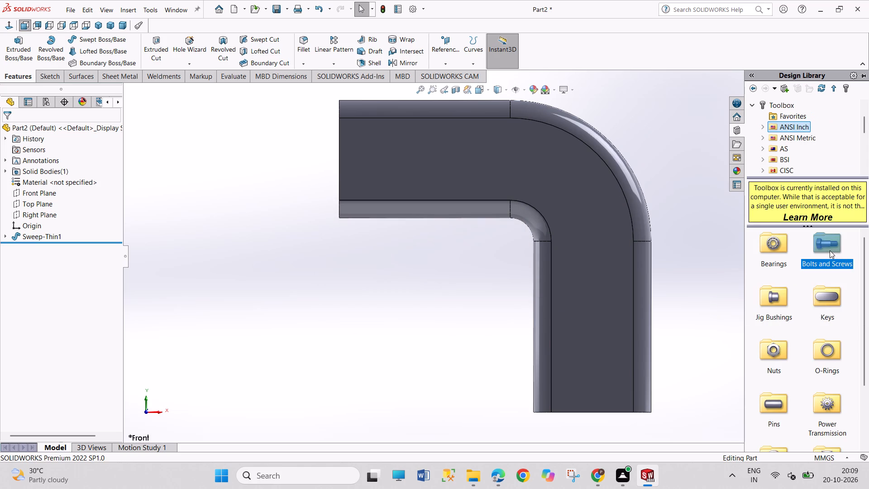
pyautogui.doubleClick(830, 250)
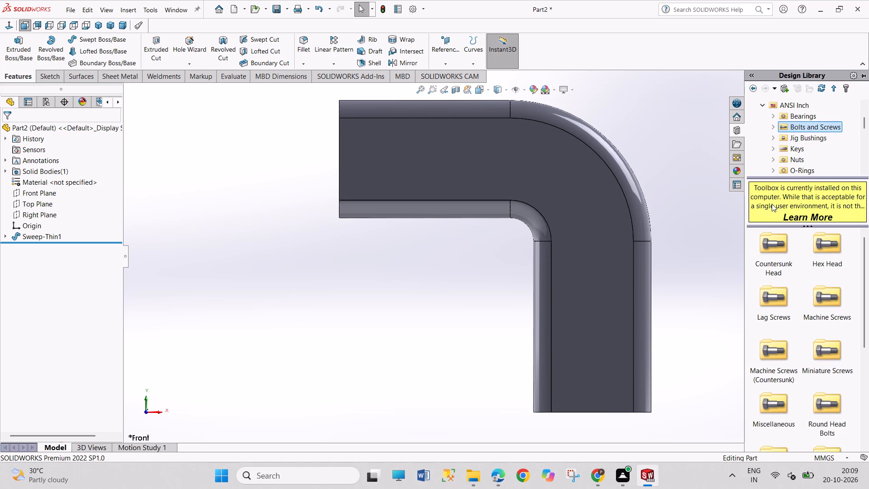
pyautogui.click(774, 128)
pyautogui.click(805, 128)
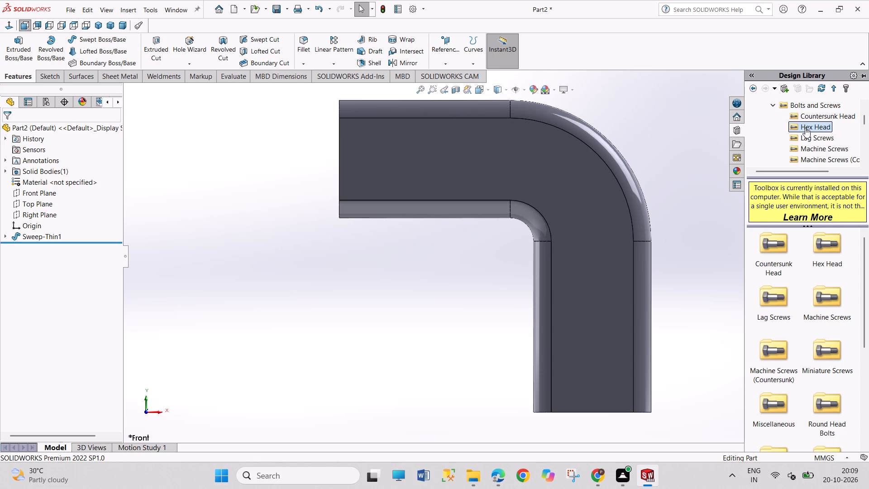
pyautogui.doubleClick(781, 242)
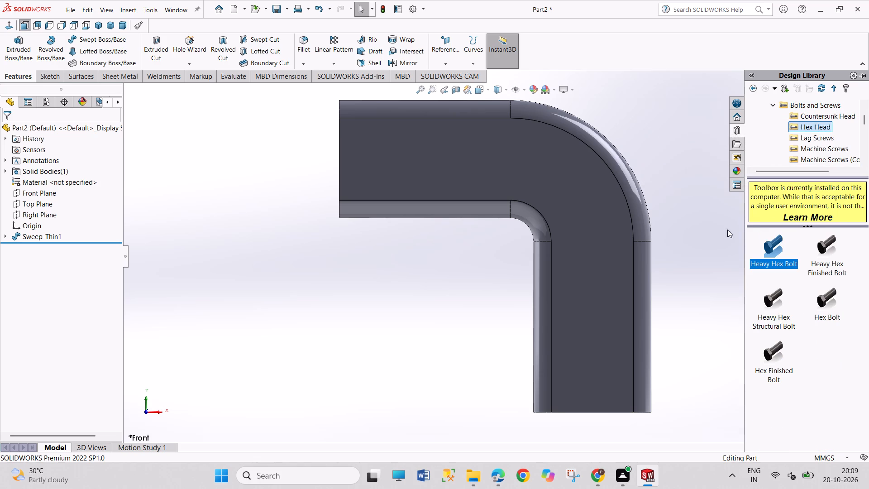
# Insert a Heavy Hex Bolt as a derived part on the swept body's front face, near the horizontal arm's lower edge.
pyautogui.doubleClick(778, 243)
pyautogui.moveTo(764, 247); pyautogui.dragTo(556, 202)
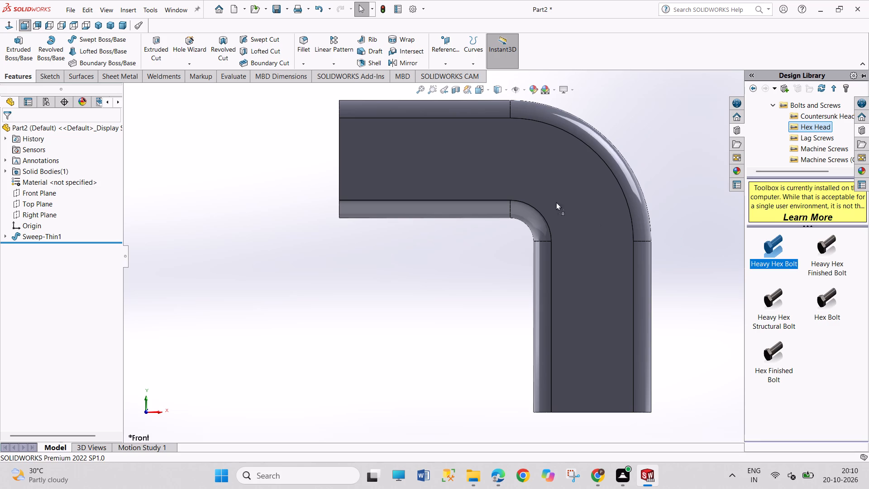
pyautogui.moveTo(556, 202); pyautogui.dragTo(489, 181)
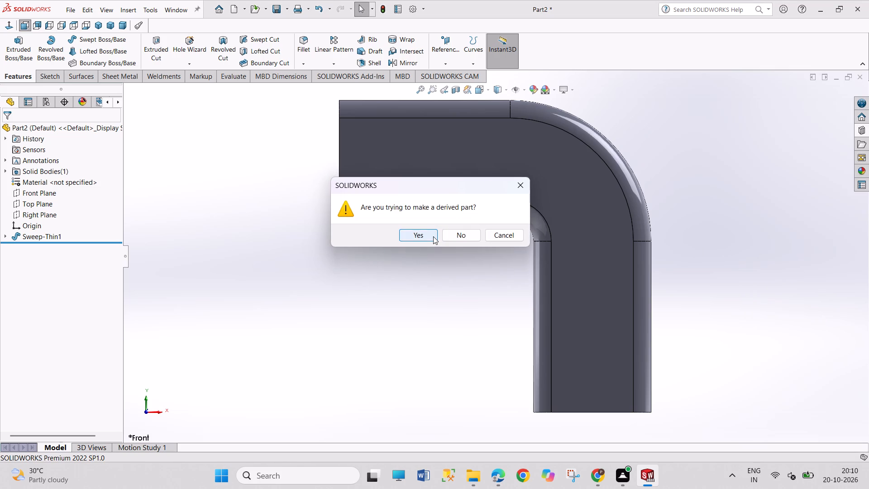
pyautogui.click(433, 236)
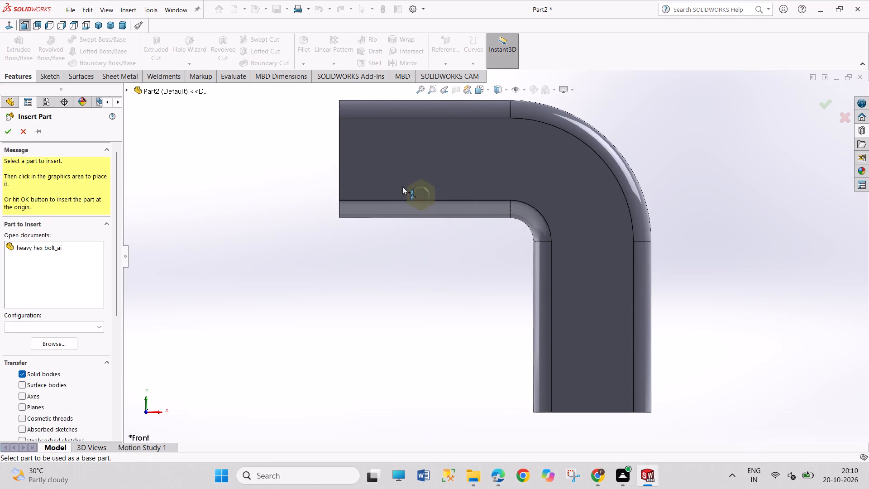
pyautogui.click(389, 177)
pyautogui.click(375, 165)
pyautogui.click(396, 221)
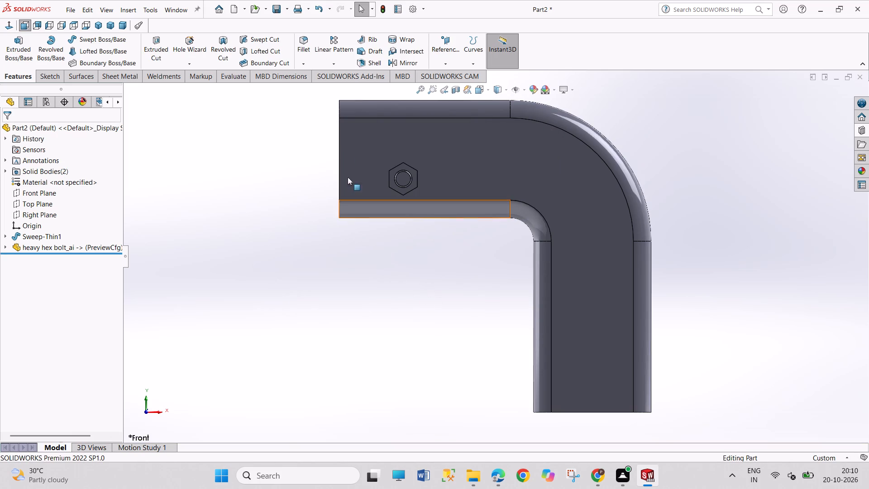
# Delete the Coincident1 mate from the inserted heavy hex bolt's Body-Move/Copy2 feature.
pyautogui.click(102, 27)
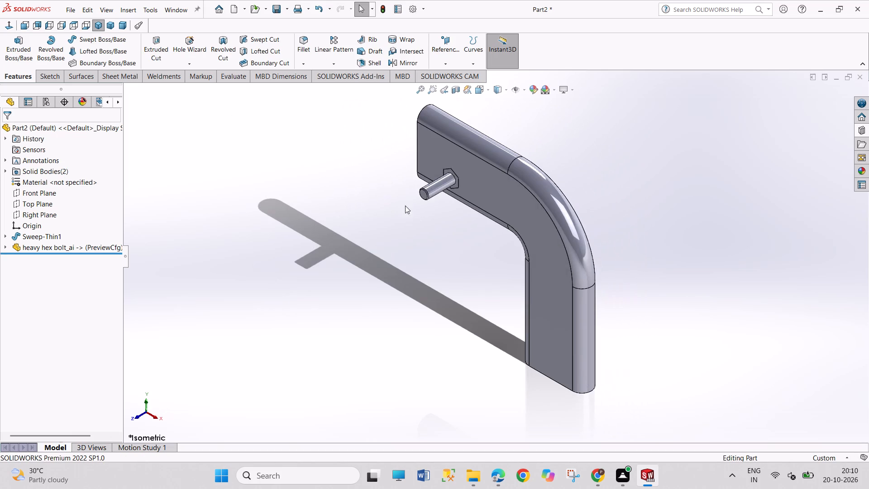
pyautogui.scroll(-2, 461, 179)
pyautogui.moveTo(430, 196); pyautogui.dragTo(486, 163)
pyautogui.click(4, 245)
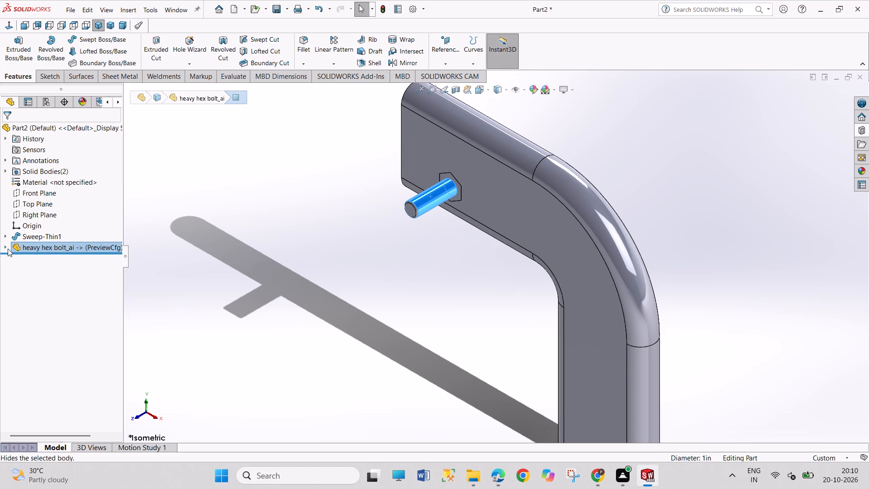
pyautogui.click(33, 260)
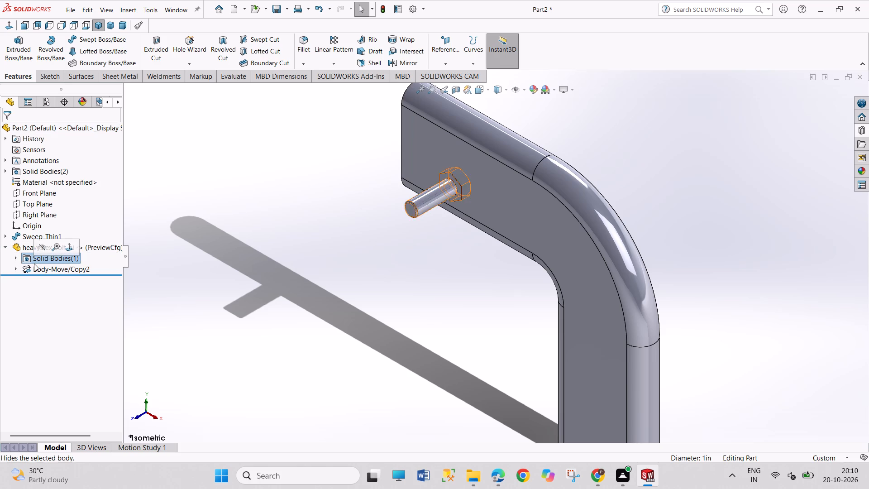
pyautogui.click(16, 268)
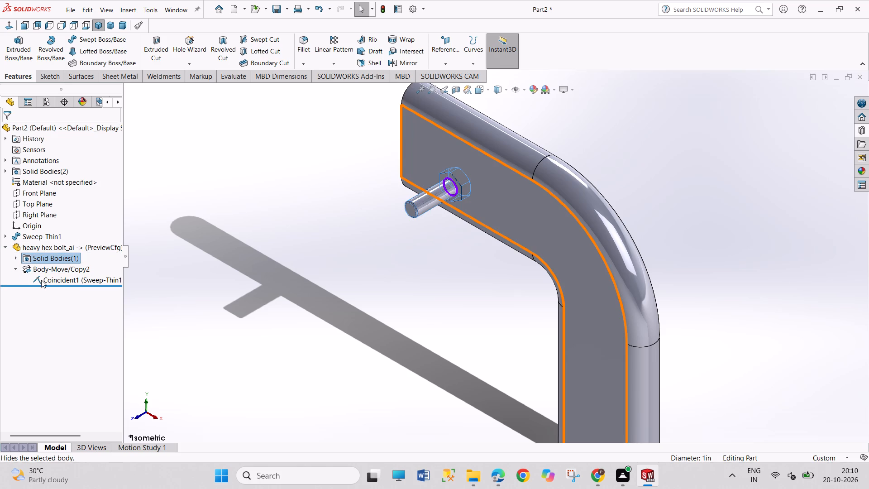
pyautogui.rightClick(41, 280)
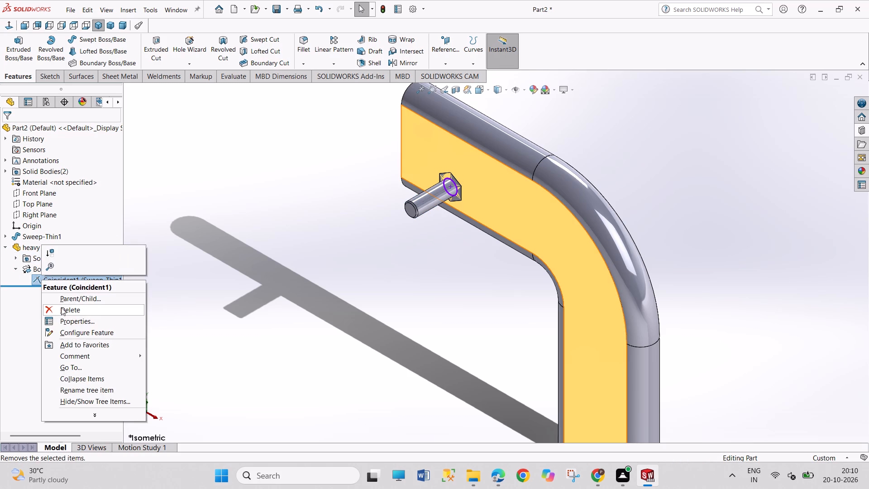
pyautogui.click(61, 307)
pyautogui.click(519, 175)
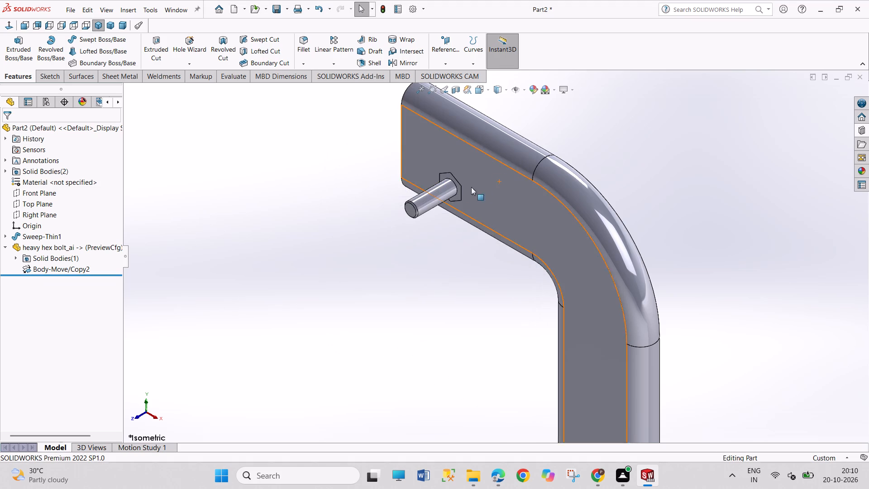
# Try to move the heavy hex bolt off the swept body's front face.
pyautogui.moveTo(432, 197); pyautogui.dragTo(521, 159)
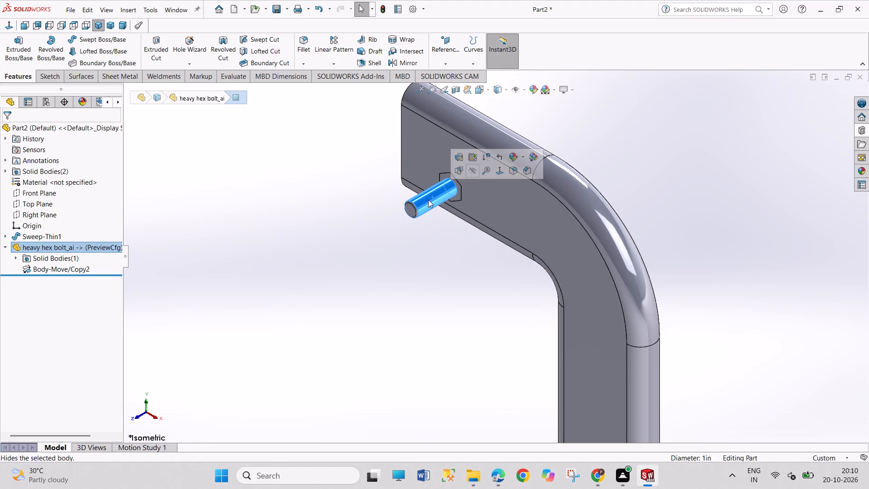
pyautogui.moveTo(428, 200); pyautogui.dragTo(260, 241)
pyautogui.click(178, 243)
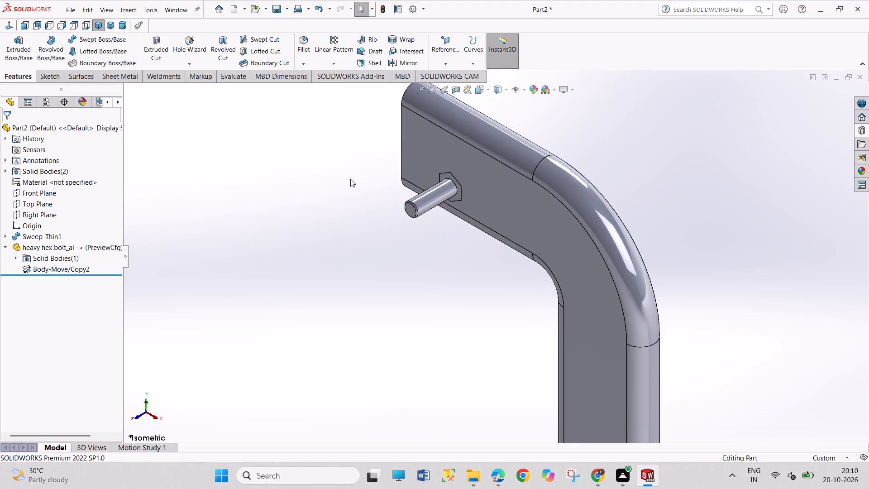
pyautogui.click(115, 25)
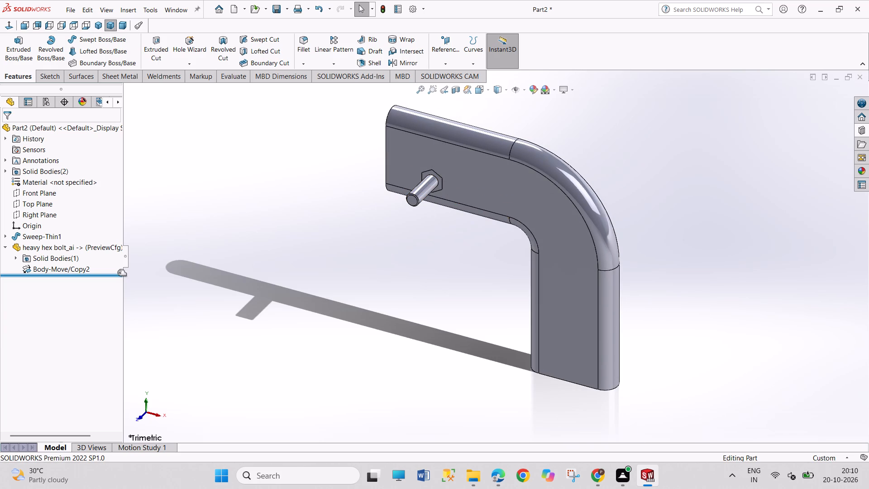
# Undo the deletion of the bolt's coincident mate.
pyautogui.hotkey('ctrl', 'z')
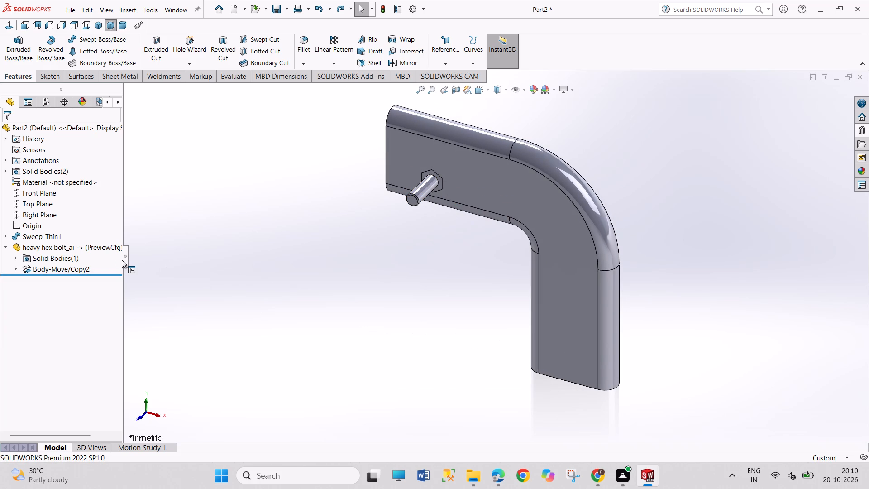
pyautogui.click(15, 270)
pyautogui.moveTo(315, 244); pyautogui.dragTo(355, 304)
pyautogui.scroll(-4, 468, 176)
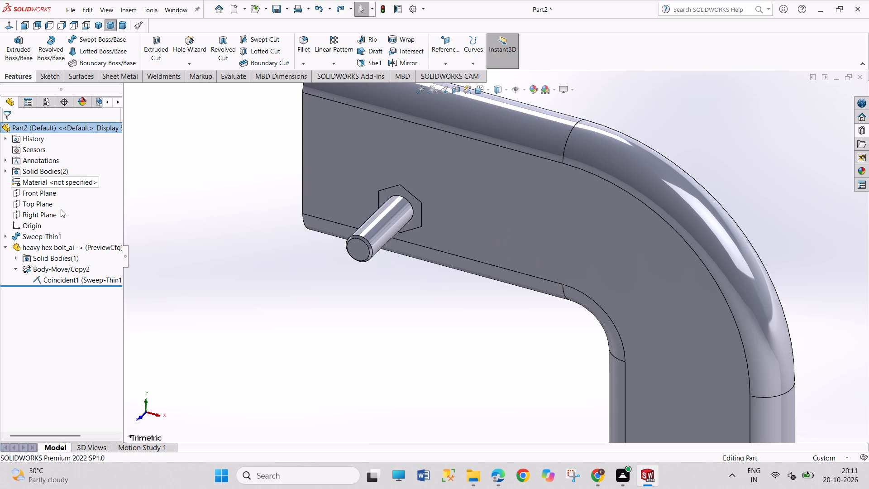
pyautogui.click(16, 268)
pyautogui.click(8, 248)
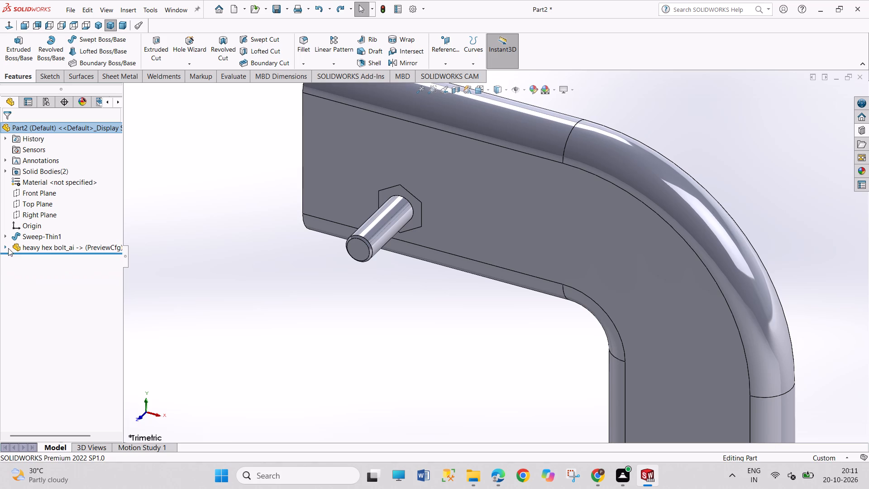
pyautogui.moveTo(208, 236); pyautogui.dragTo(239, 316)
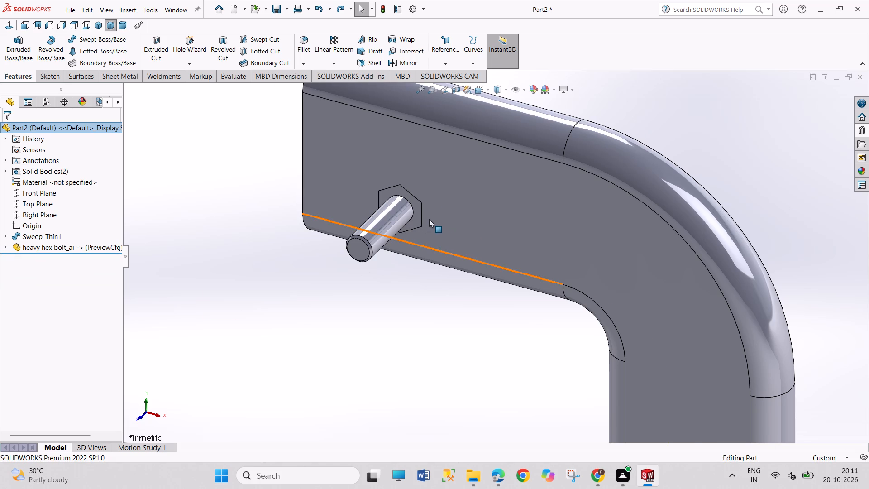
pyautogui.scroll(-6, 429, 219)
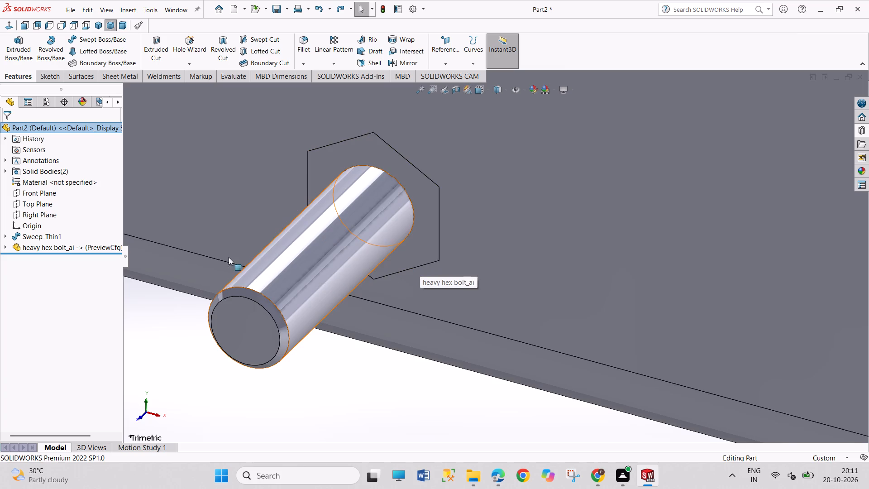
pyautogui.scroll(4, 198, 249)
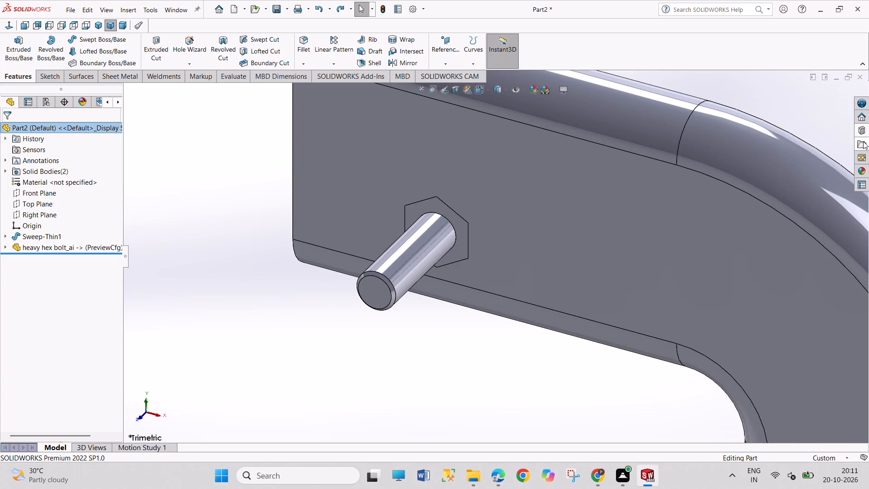
# Insert a Heavy Hex Finished Bolt from the Toolbox as a derived part on the swept body's front face, beside the heavy hex bolt.
pyautogui.click(863, 141)
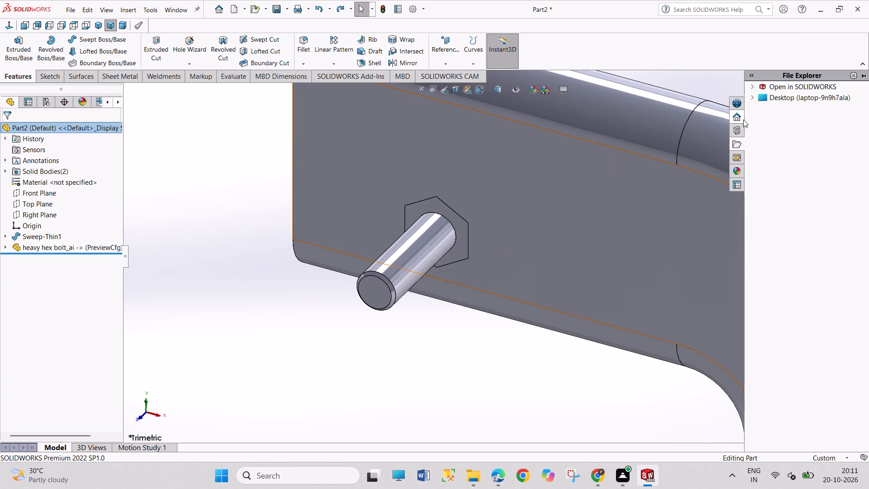
pyautogui.click(738, 126)
pyautogui.doubleClick(815, 246)
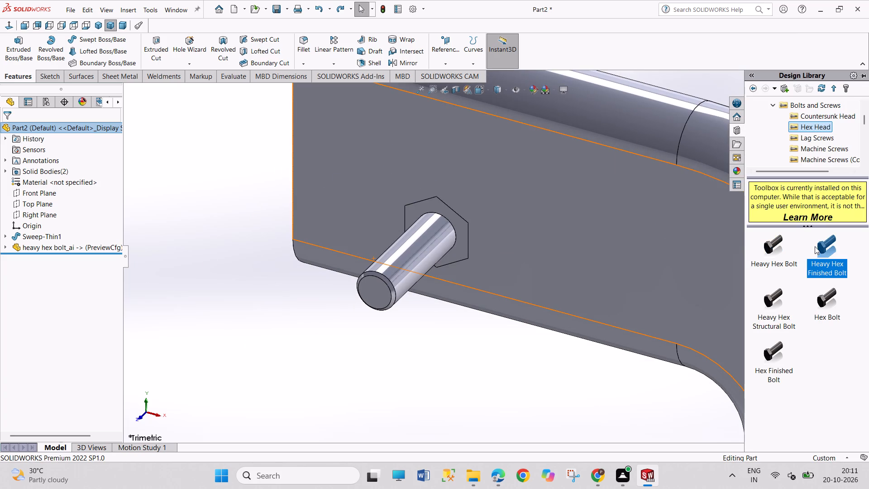
pyautogui.moveTo(826, 248); pyautogui.dragTo(694, 252)
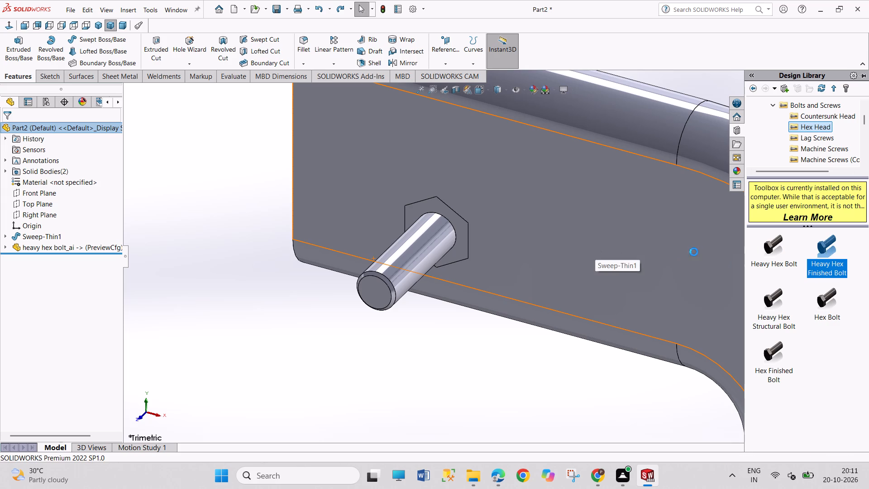
pyautogui.moveTo(694, 252); pyautogui.dragTo(535, 241)
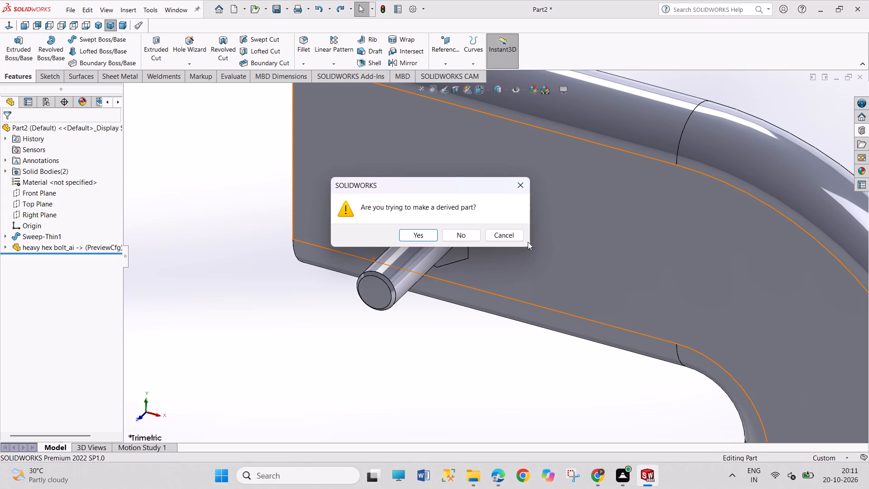
pyautogui.click(423, 236)
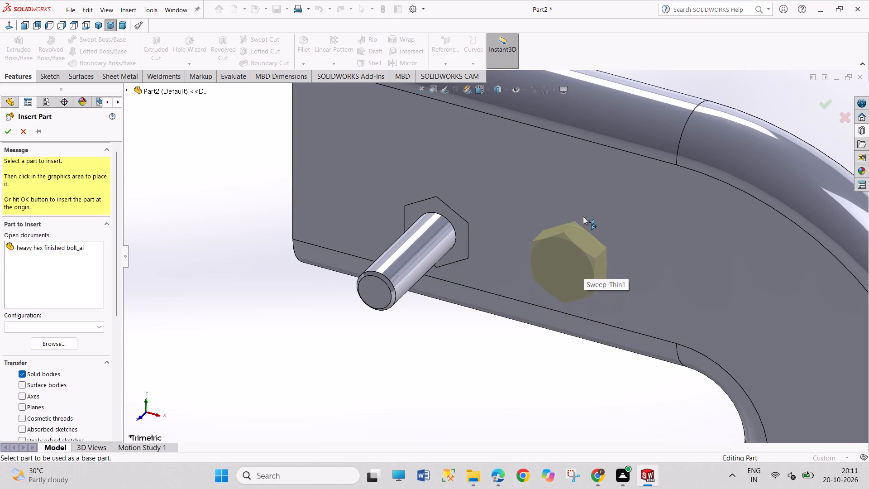
pyautogui.click(589, 201)
pyautogui.click(646, 187)
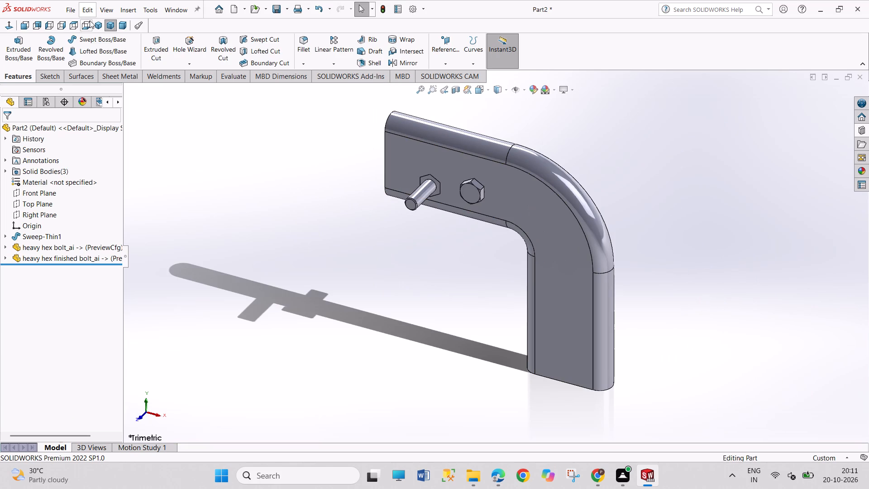
# Insert a Hex Bolt from the Toolbox as a derived part on the heavy hex finished bolt's head, working in the isometric view.
pyautogui.click(96, 23)
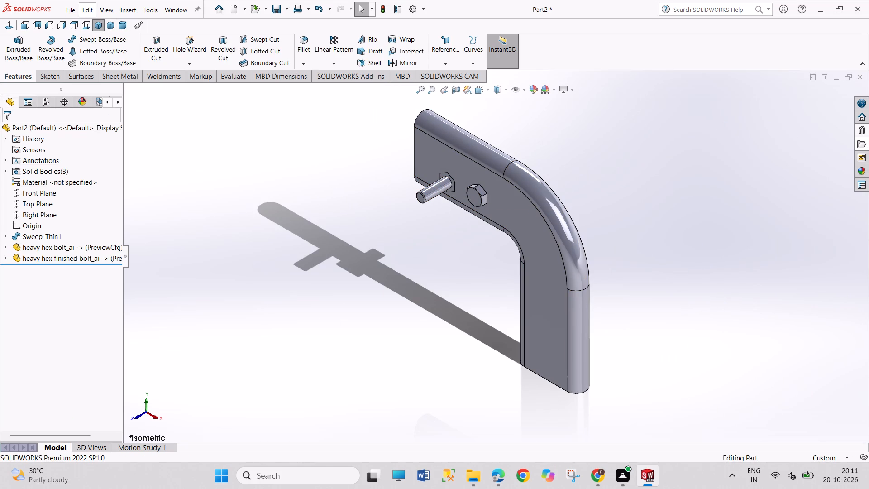
pyautogui.click(865, 127)
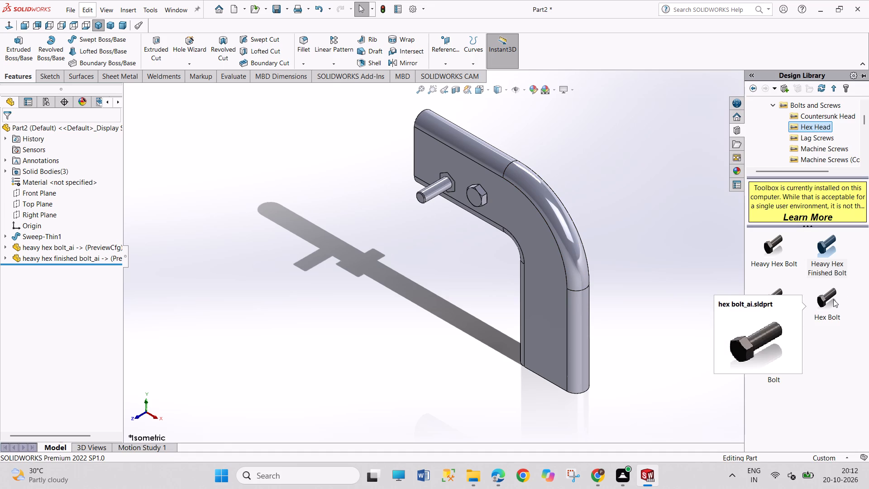
pyautogui.moveTo(833, 299); pyautogui.dragTo(543, 263)
pyautogui.click(425, 234)
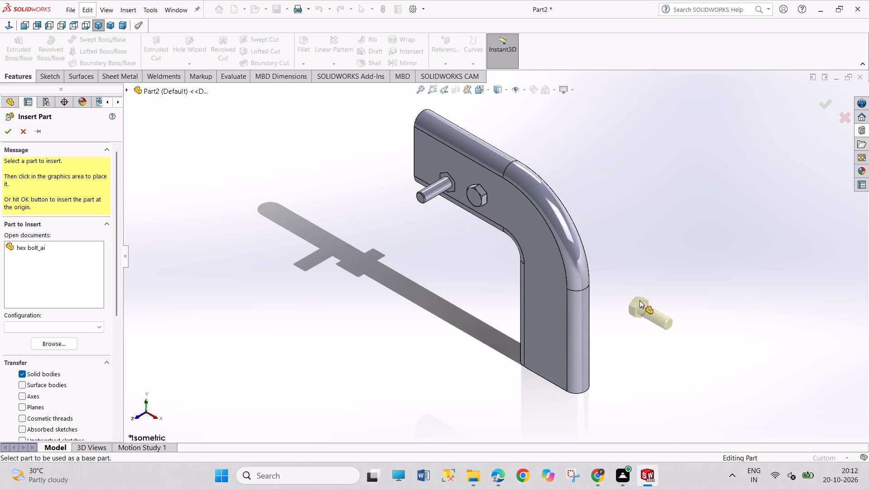
pyautogui.click(469, 197)
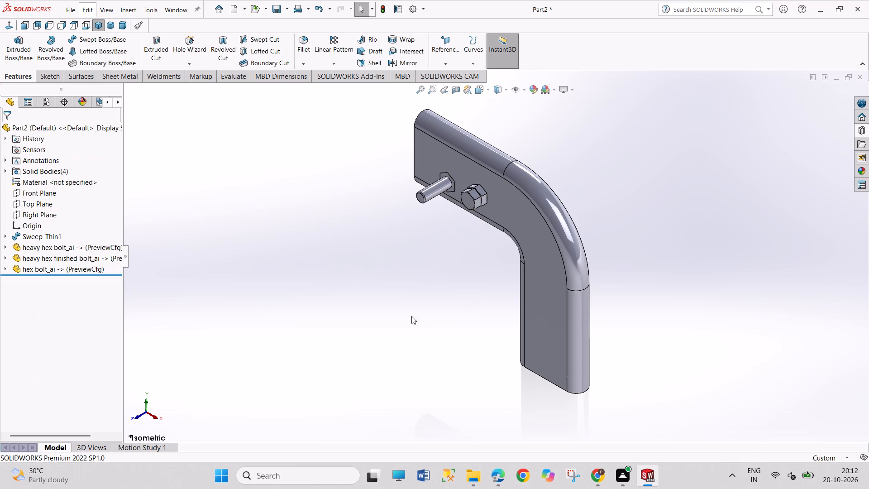
# Review the inserted hex bolt's derived part settings and its locating mates.
pyautogui.scroll(-8, 496, 208)
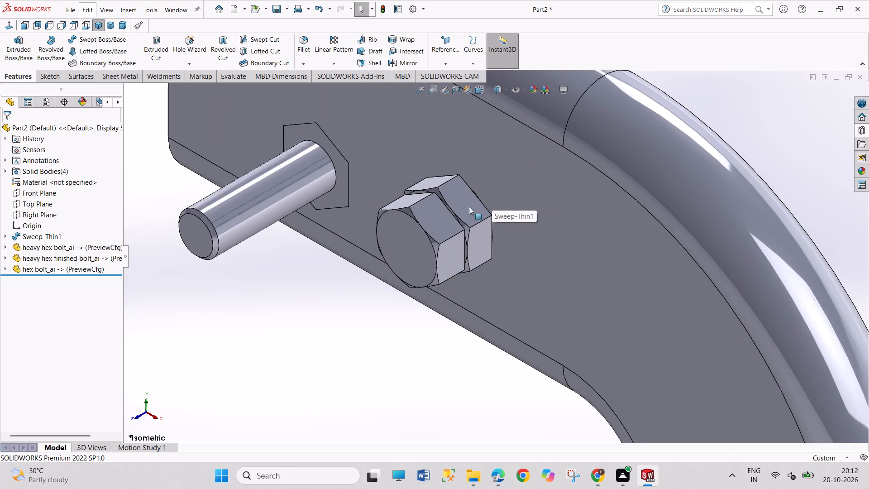
pyautogui.scroll(-4, 468, 222)
pyautogui.scroll(4, 477, 269)
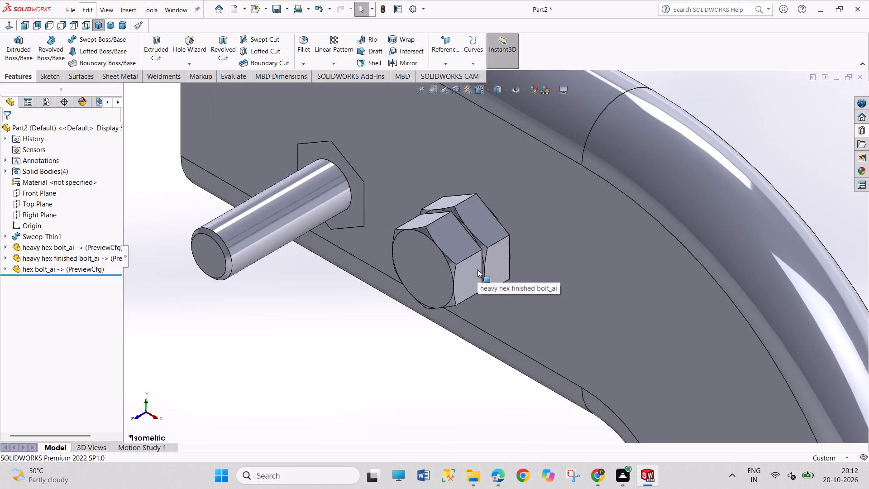
pyautogui.rightClick(473, 269)
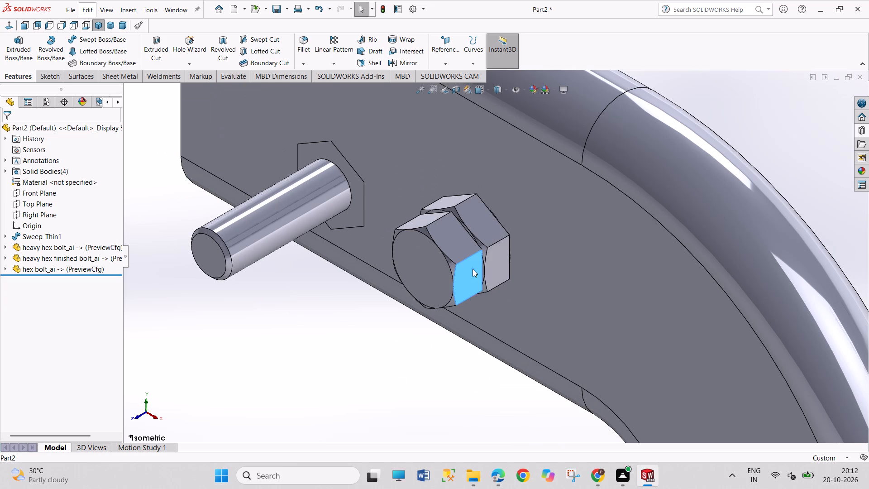
pyautogui.click(480, 217)
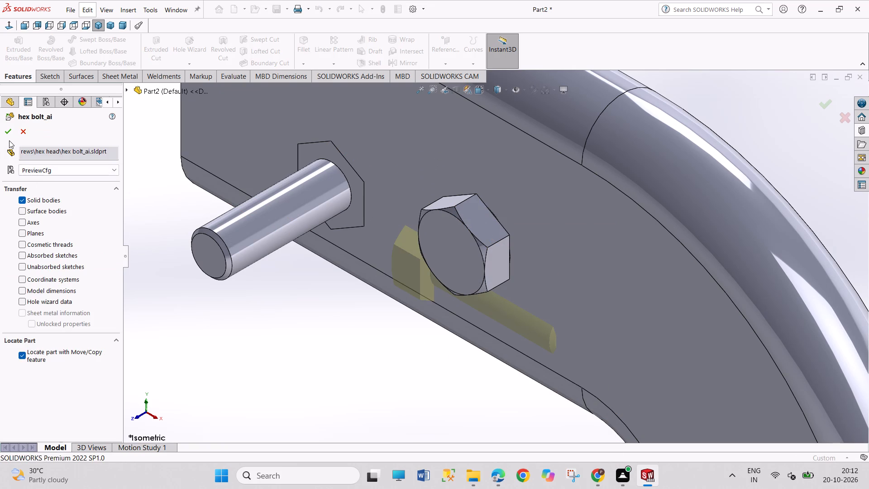
pyautogui.click(8, 129)
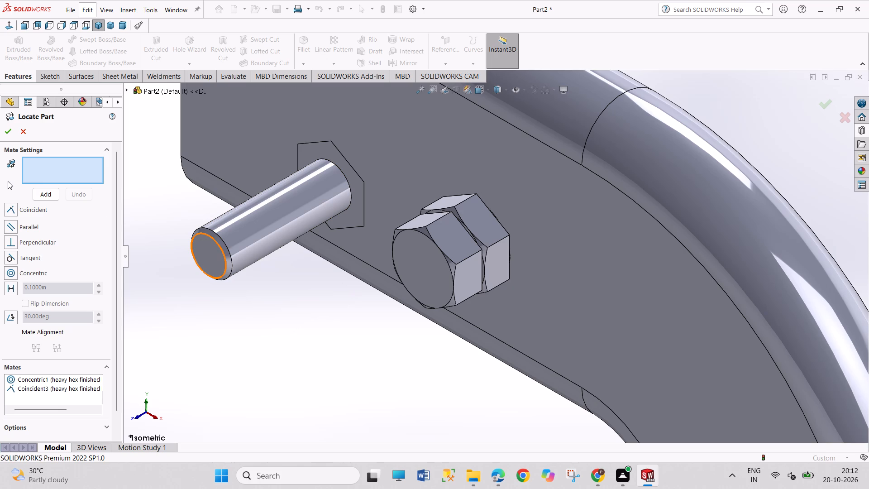
pyautogui.click(10, 129)
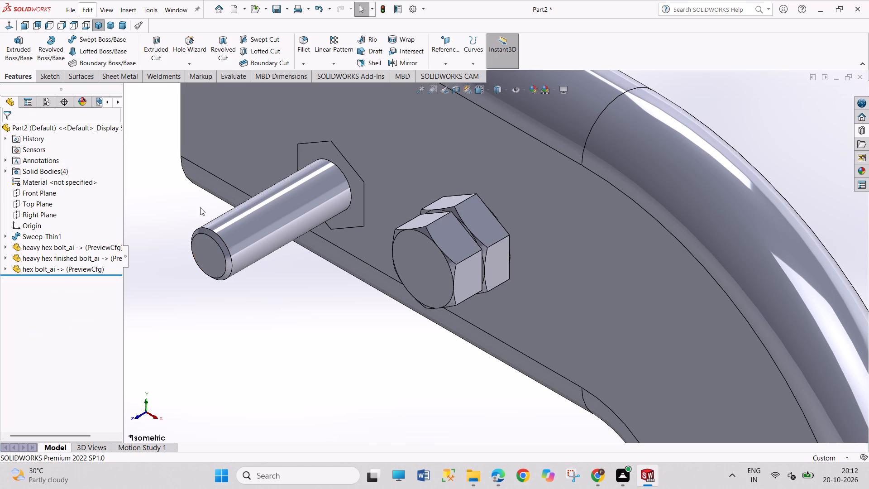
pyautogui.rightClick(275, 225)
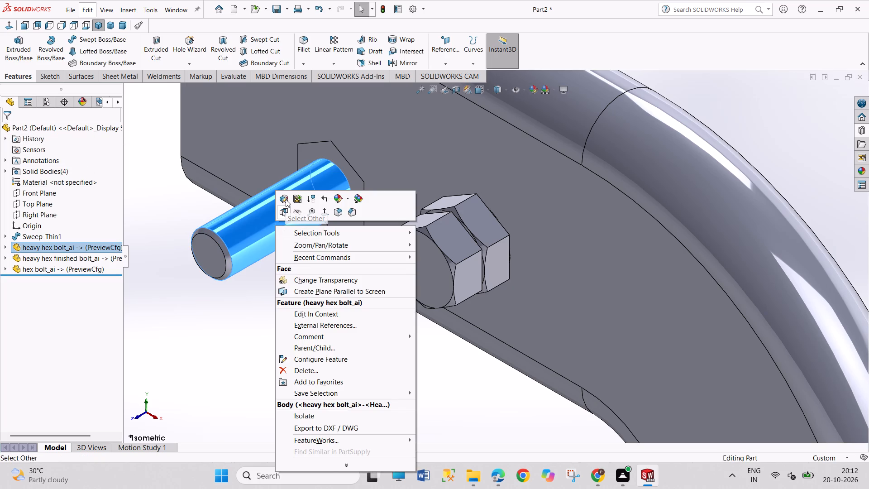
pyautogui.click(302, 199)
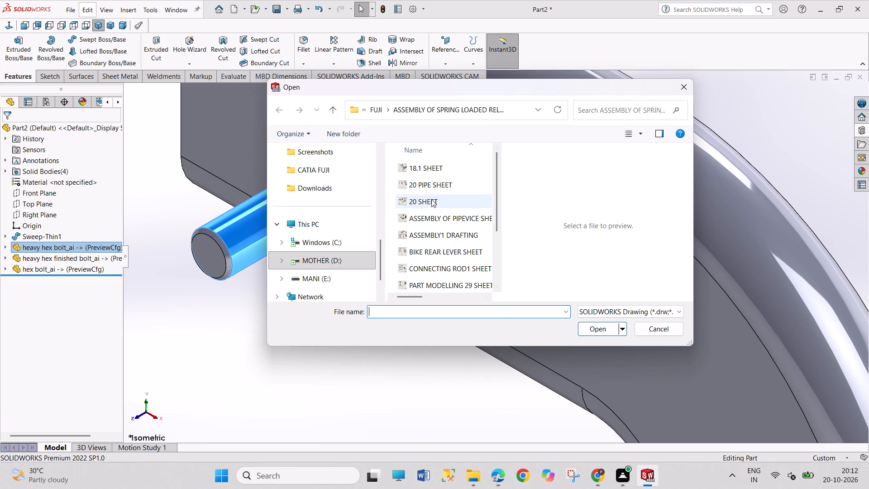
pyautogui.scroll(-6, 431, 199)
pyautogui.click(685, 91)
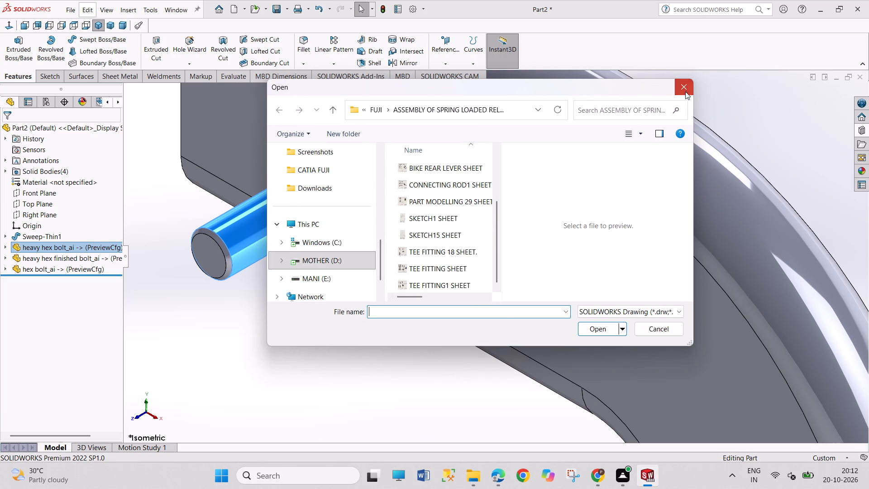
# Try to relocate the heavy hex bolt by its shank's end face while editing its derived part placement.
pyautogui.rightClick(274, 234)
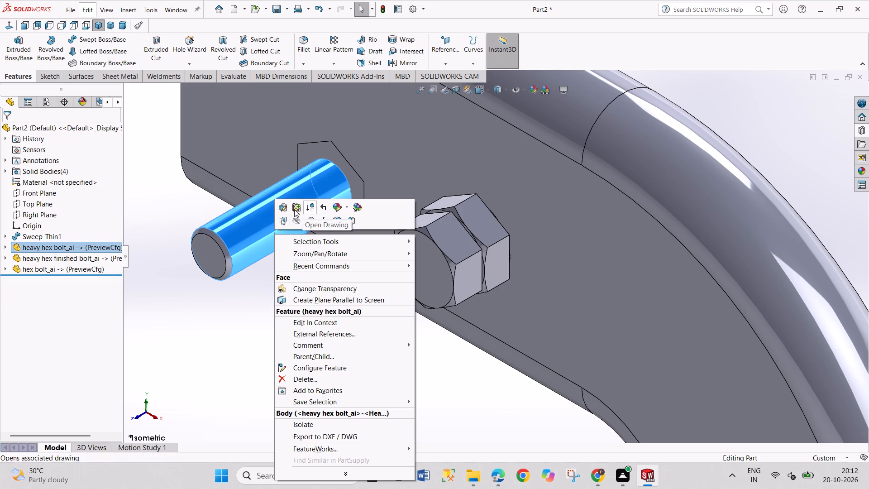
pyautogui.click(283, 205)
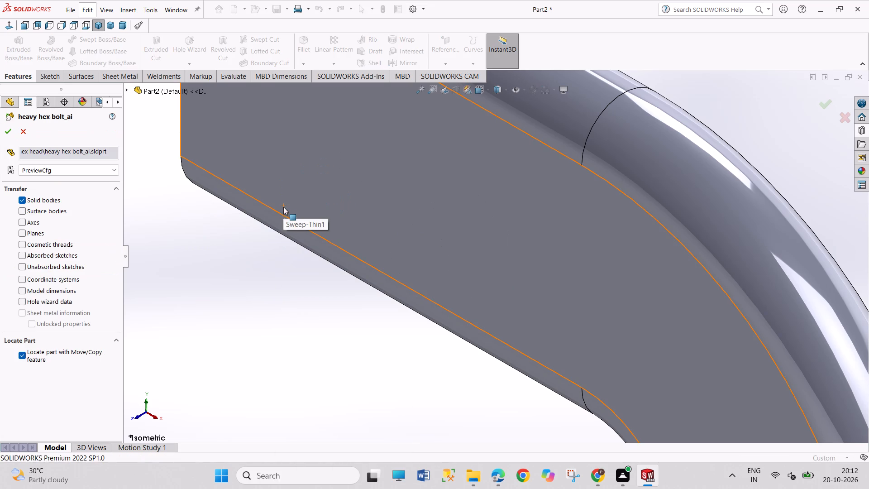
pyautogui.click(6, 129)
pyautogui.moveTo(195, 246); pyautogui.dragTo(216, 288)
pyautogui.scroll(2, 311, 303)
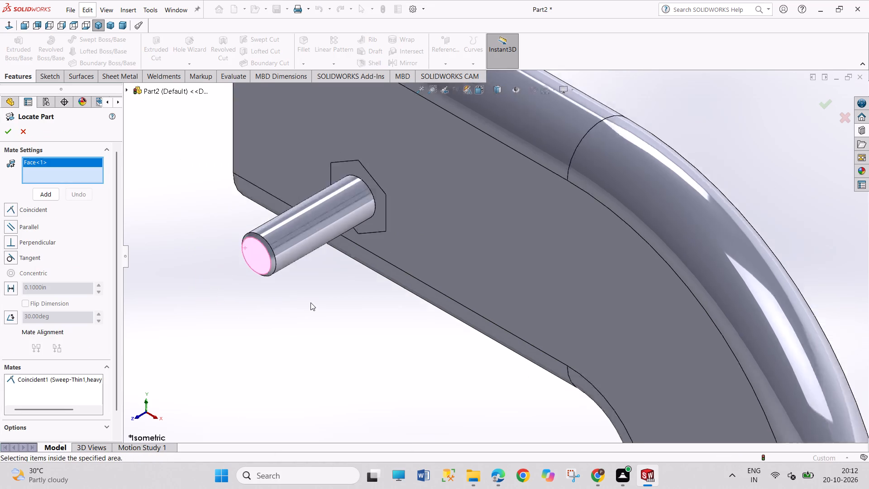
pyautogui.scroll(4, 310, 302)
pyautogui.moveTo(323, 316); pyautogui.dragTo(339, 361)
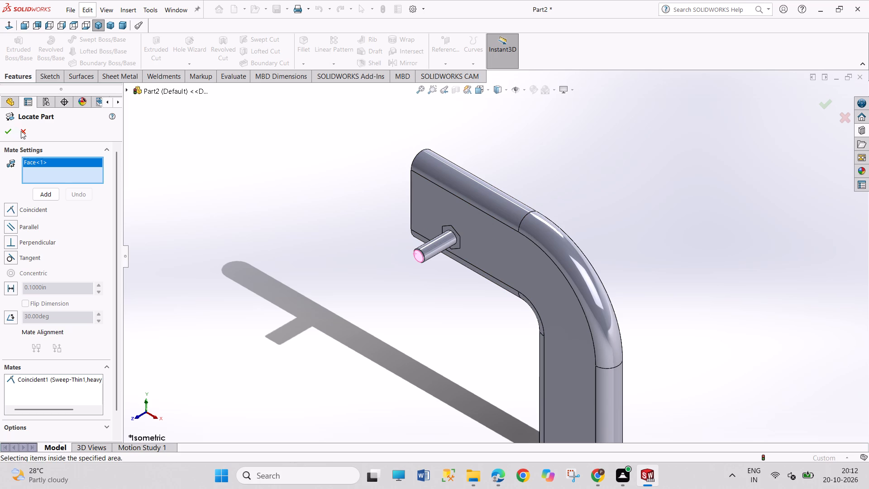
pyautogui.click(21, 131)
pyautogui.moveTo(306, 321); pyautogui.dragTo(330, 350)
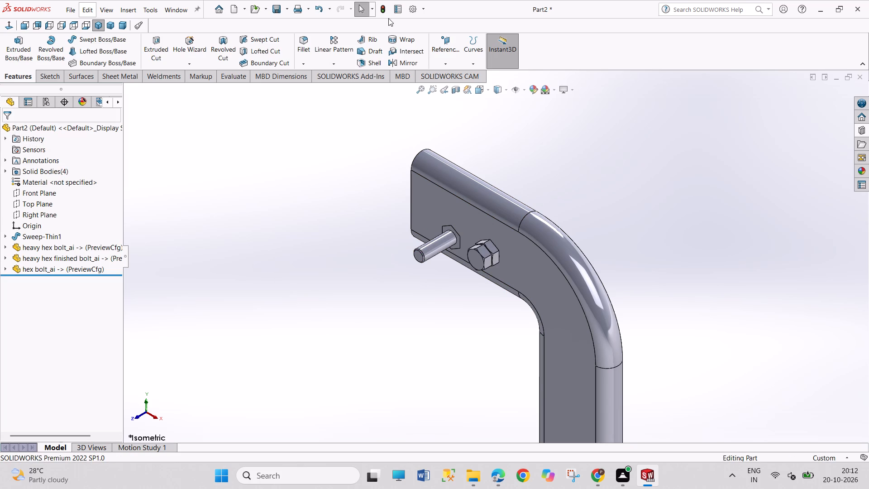
# Rebuild the L-shaped part and close it without saving.
pyautogui.click(383, 12)
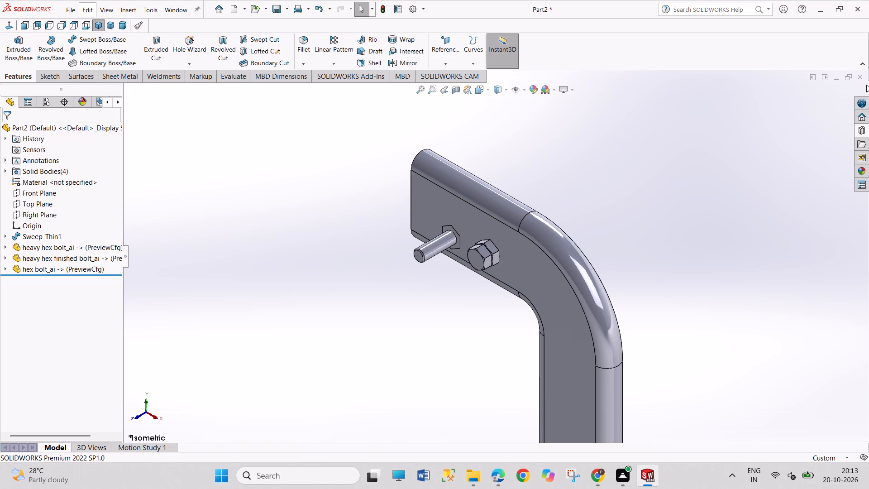
pyautogui.click(863, 77)
pyautogui.click(477, 259)
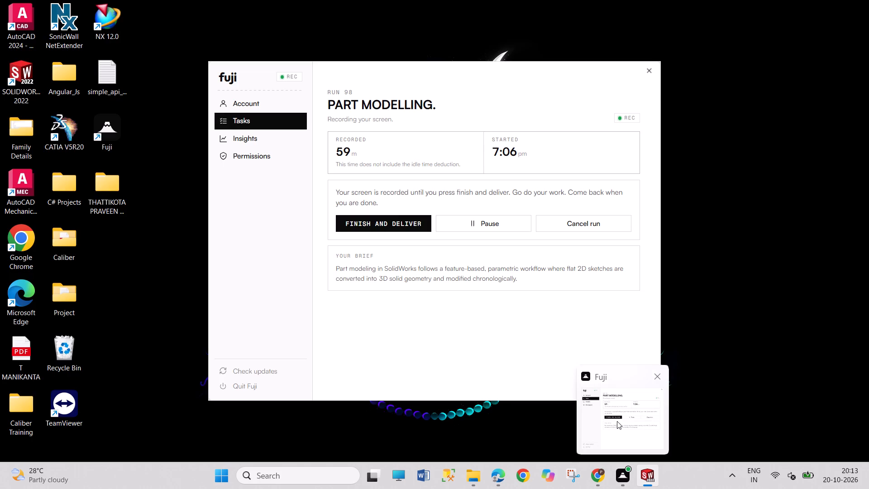
# Browse the spring-loaded relief valve assembly folder, previewing the BODY 14, BUSH 14, FALCURM BOLT and SCREW models.
pyautogui.click(181, 11)
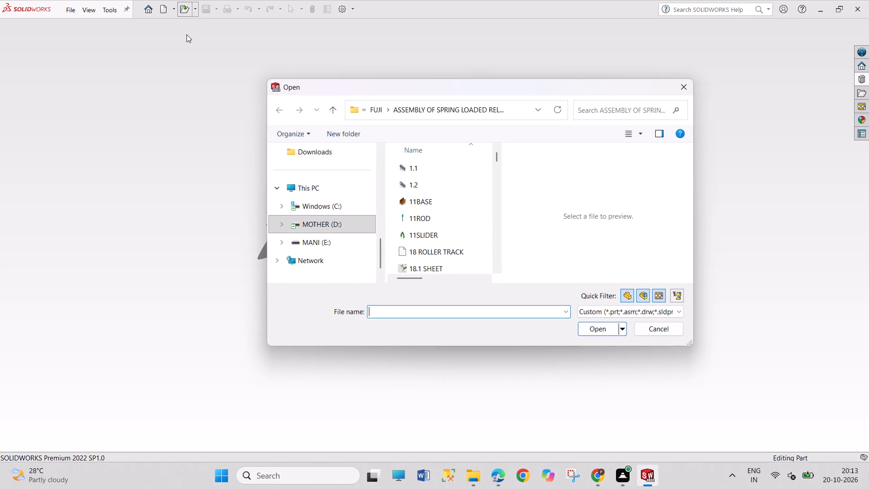
pyautogui.scroll(-7, 448, 225)
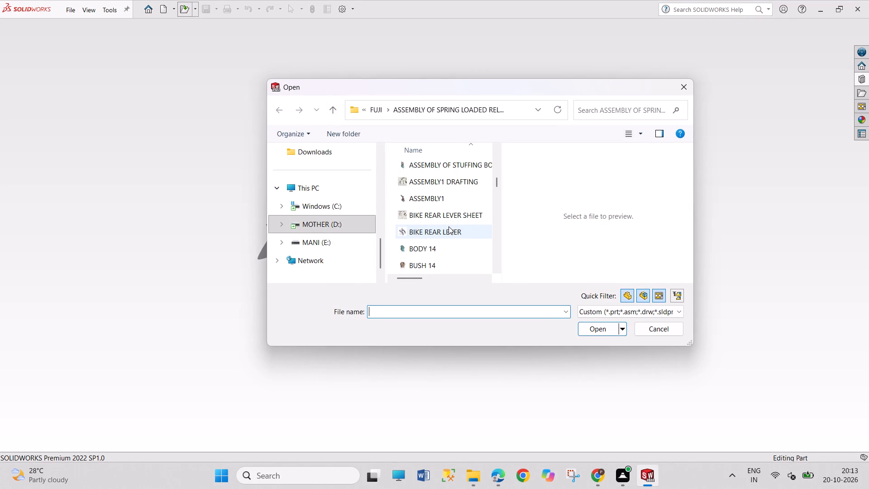
pyautogui.click(452, 251)
pyautogui.scroll(-2, 454, 212)
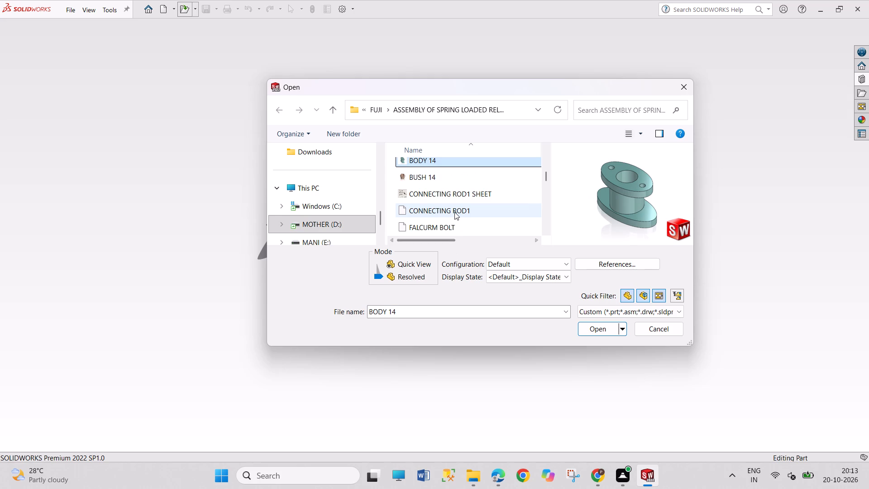
pyautogui.click(447, 178)
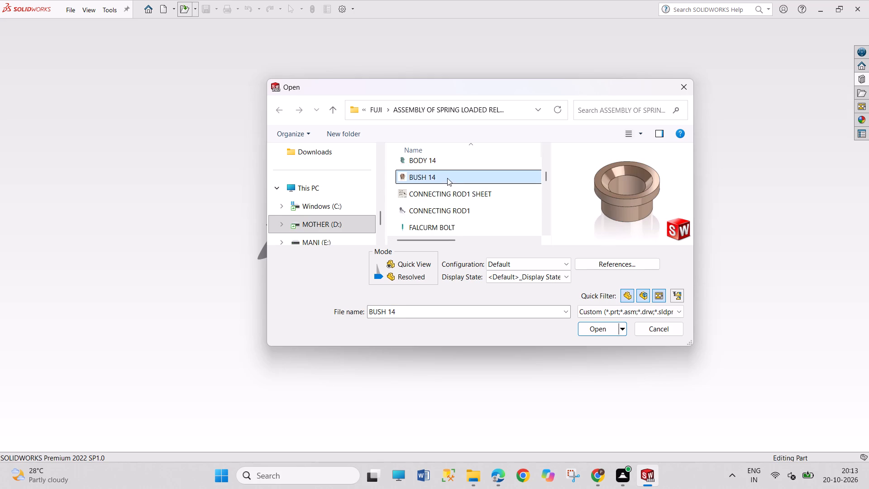
pyautogui.scroll(-1, 453, 194)
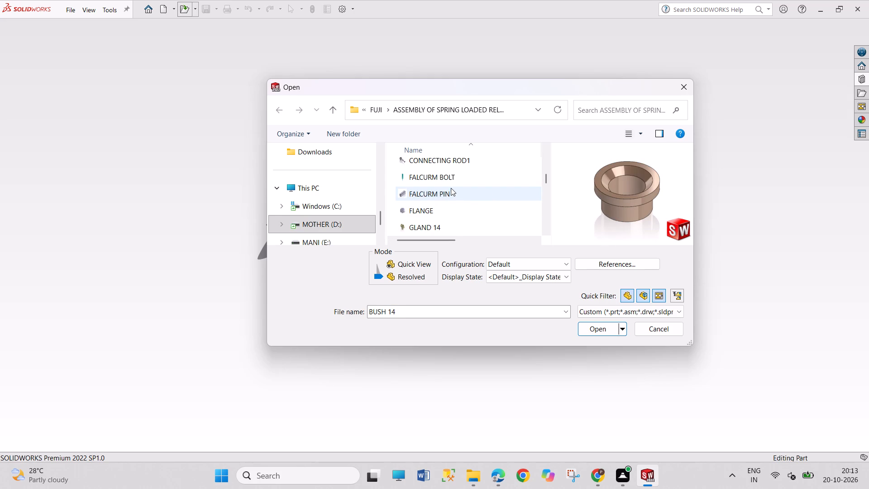
pyautogui.click(451, 188)
pyautogui.click(454, 177)
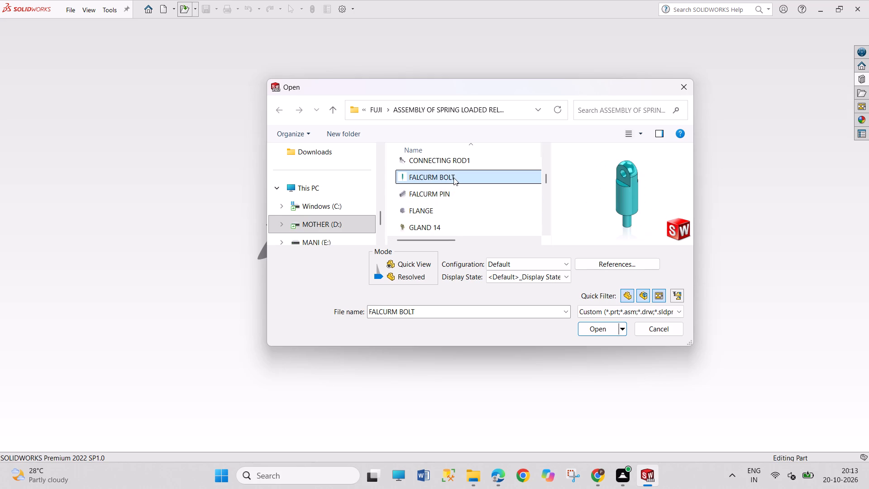
pyautogui.scroll(-5, 454, 177)
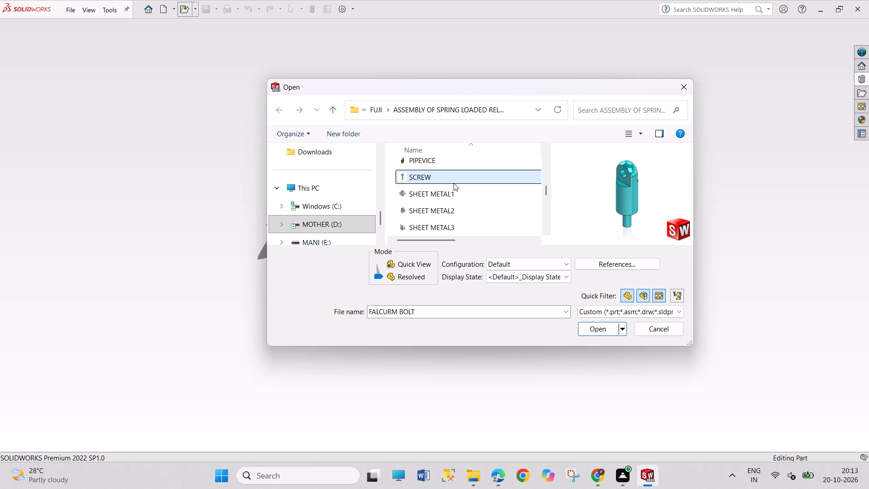
pyautogui.click(454, 183)
pyautogui.scroll(-5, 456, 194)
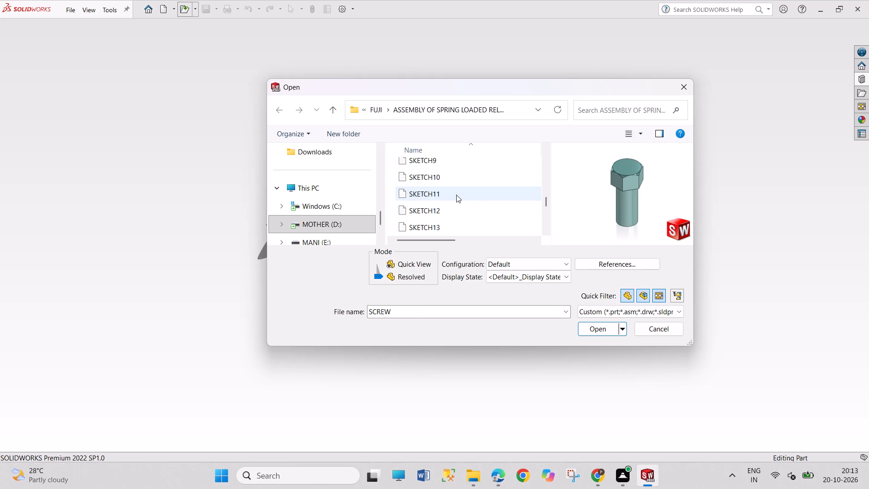
# Find the VALVE BODY part in the same folder and open it.
pyautogui.scroll(-14, 456, 195)
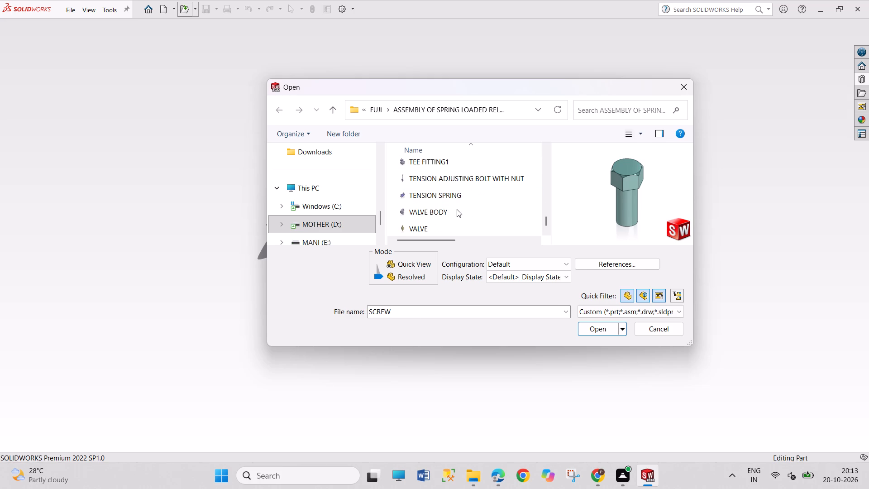
pyautogui.click(457, 210)
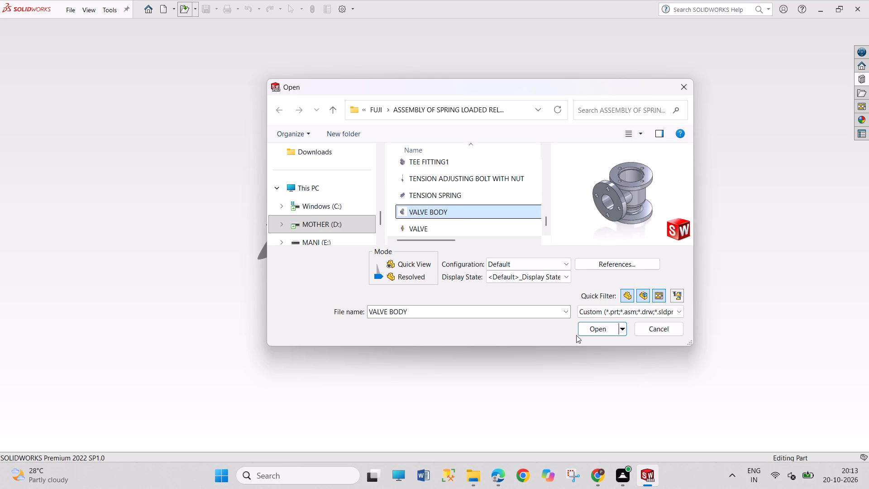
pyautogui.click(585, 325)
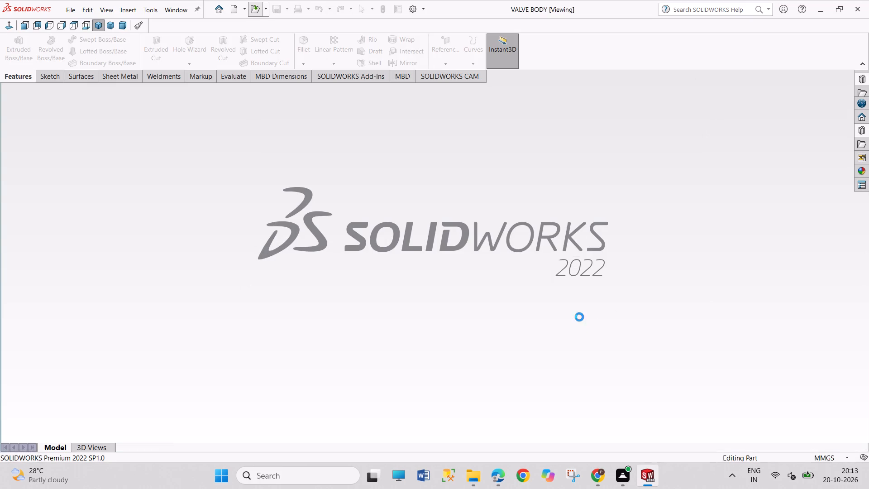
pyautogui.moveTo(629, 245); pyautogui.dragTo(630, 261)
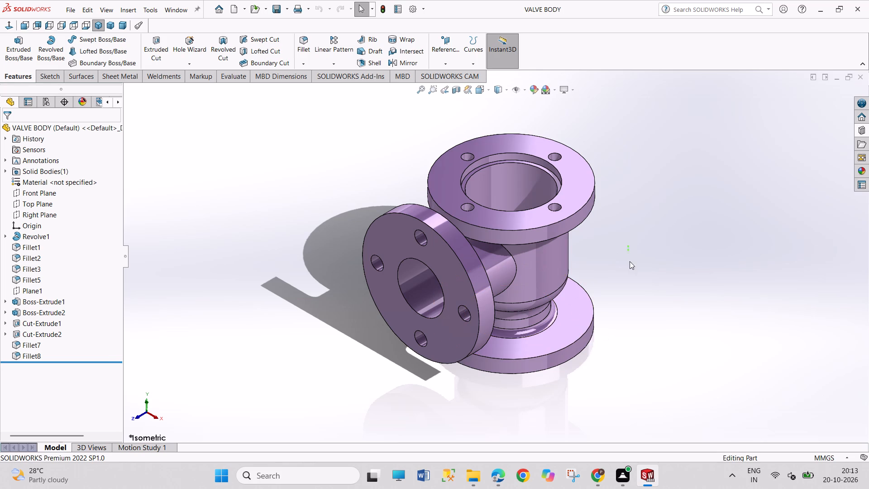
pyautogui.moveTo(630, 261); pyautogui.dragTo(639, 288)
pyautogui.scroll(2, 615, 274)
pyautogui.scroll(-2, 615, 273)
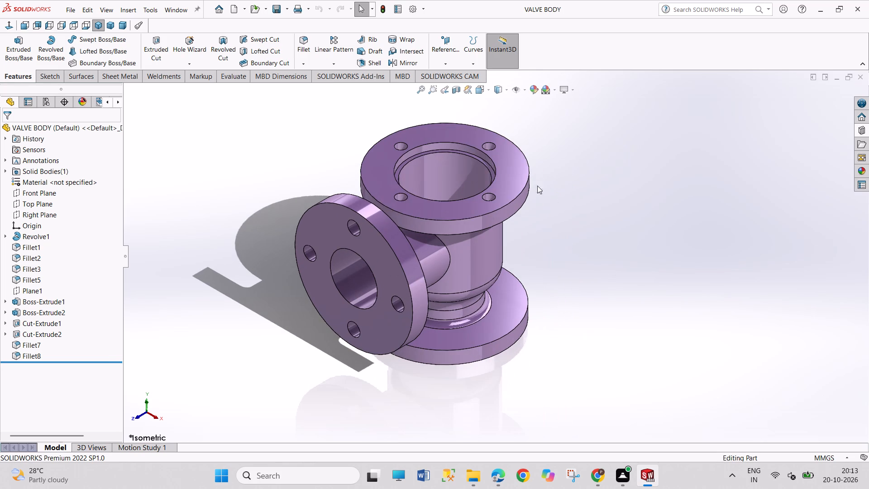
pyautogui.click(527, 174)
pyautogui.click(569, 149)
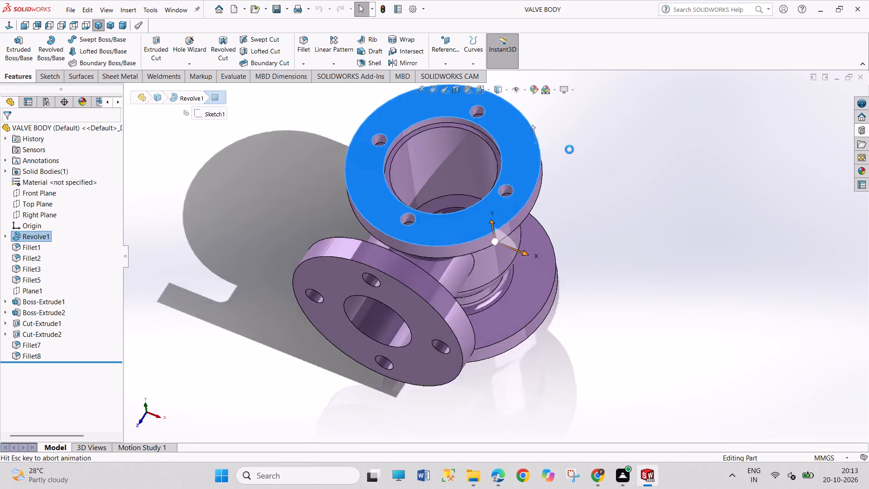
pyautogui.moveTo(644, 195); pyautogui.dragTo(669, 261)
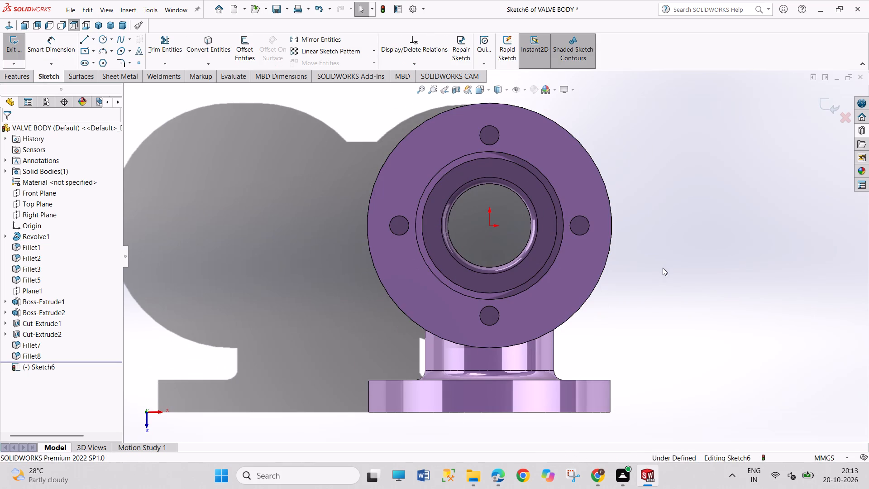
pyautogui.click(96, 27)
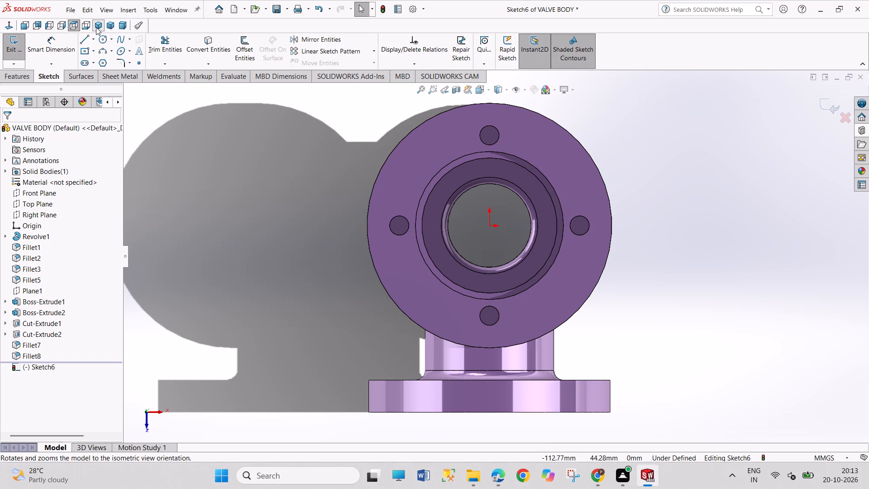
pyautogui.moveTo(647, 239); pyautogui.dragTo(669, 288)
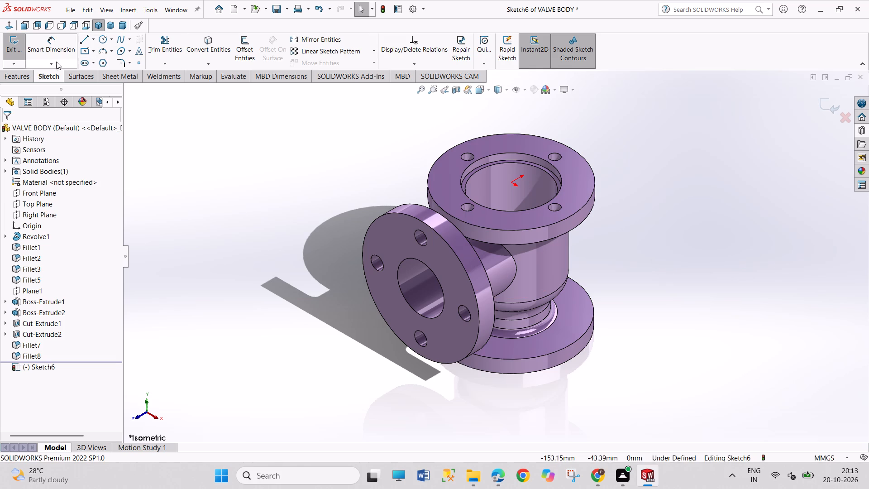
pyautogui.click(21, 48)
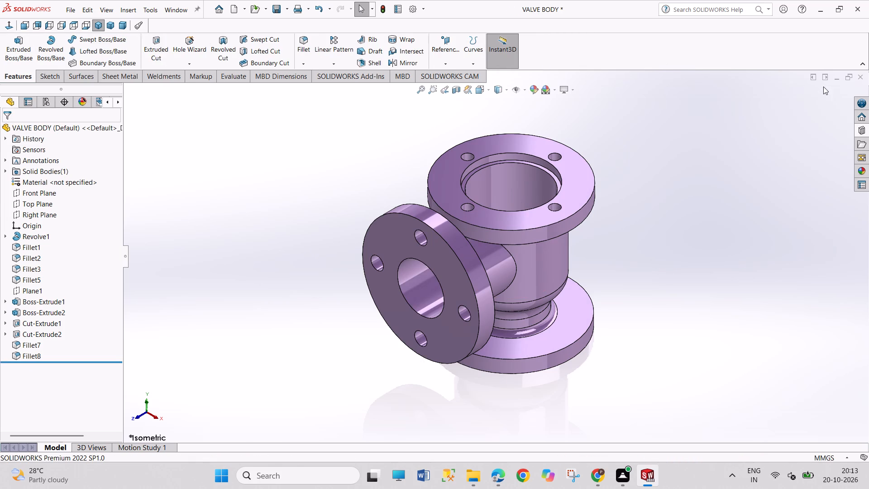
# Close the VALVE BODY part without saving its changes.
pyautogui.click(858, 78)
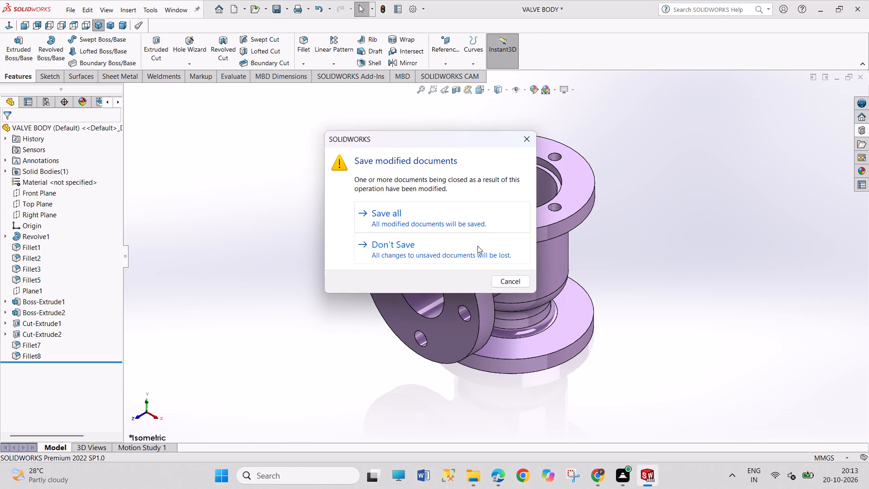
pyautogui.click(477, 246)
# Preview GLAND 14, open the FLANGE part from the same folder to inspect it, and close it again.
pyautogui.click(187, 11)
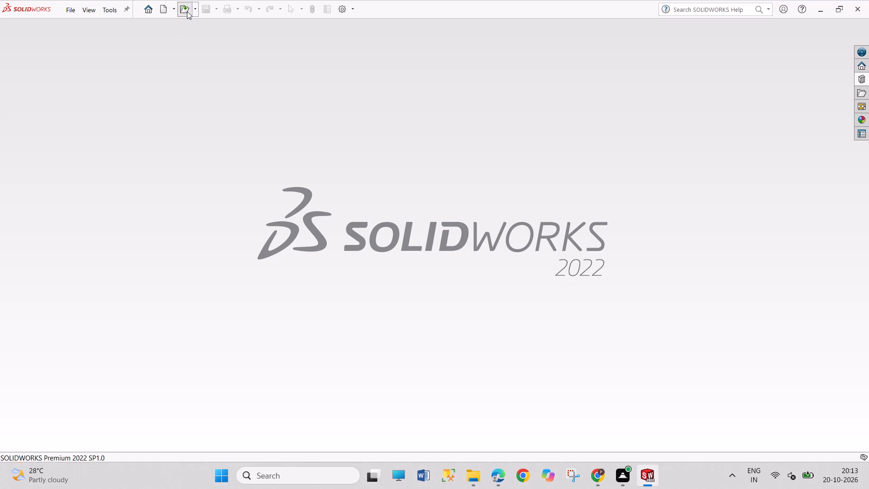
pyautogui.scroll(-3, 463, 210)
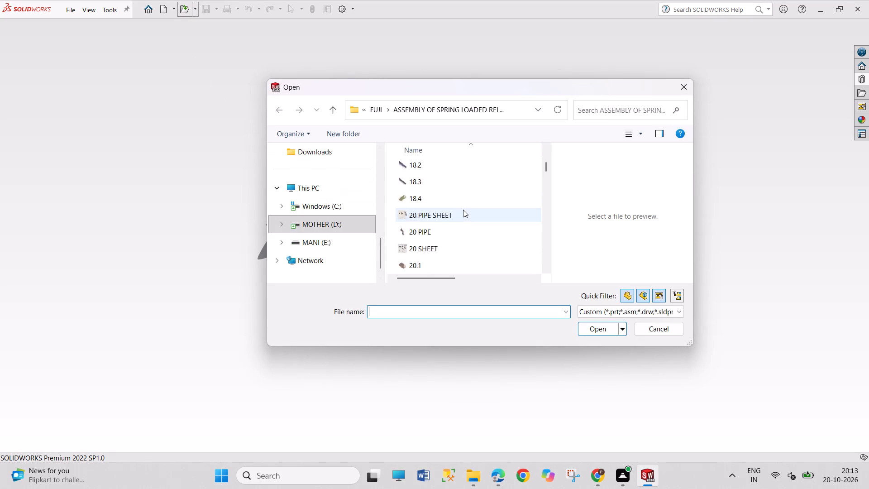
pyautogui.scroll(-5, 463, 210)
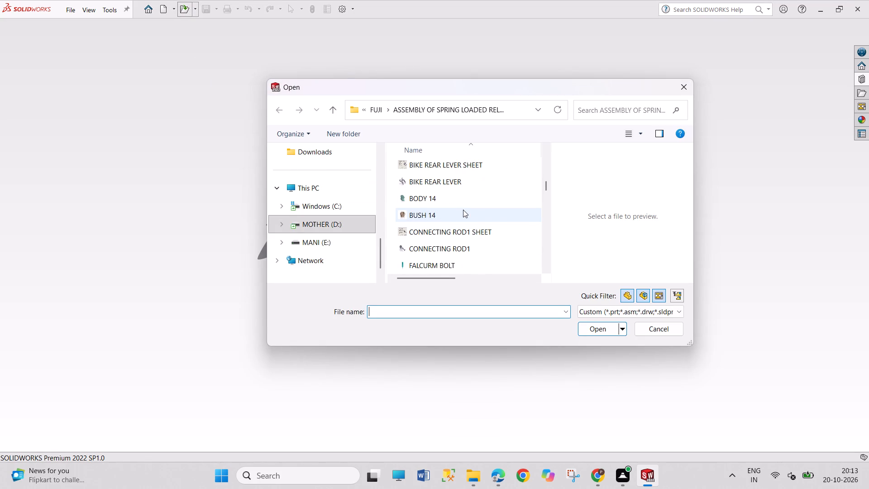
pyautogui.scroll(-2, 463, 210)
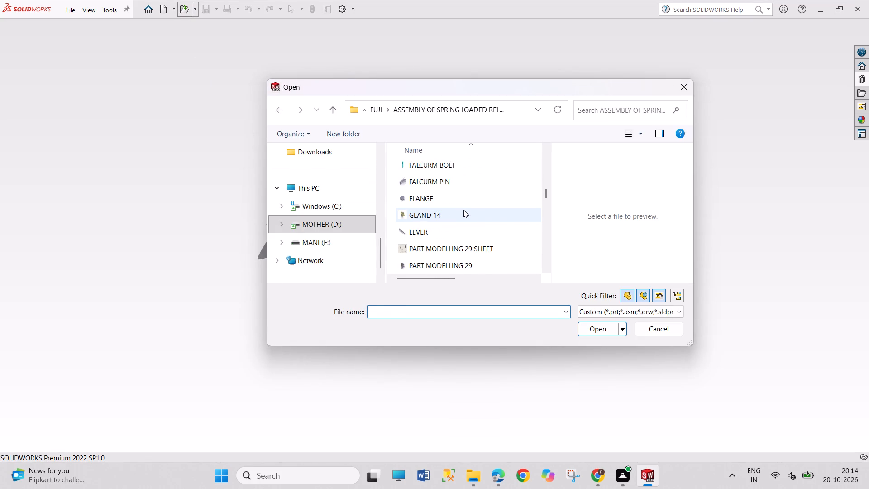
pyautogui.click(463, 210)
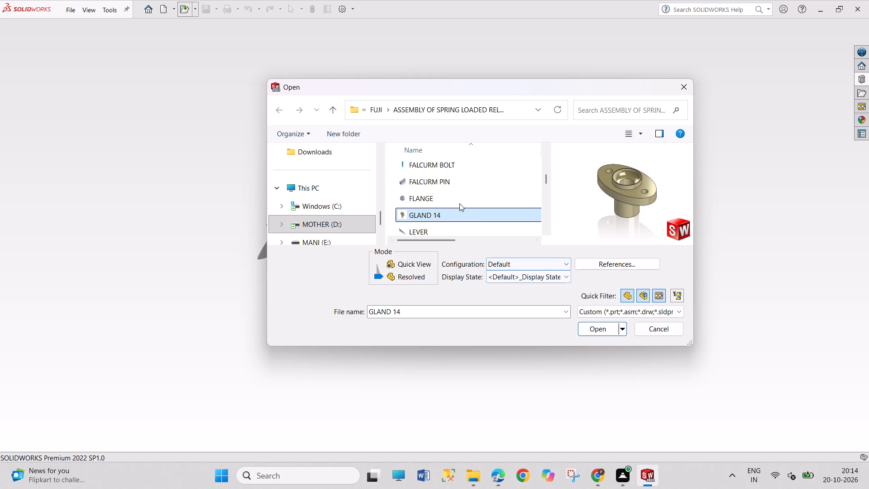
pyautogui.click(457, 198)
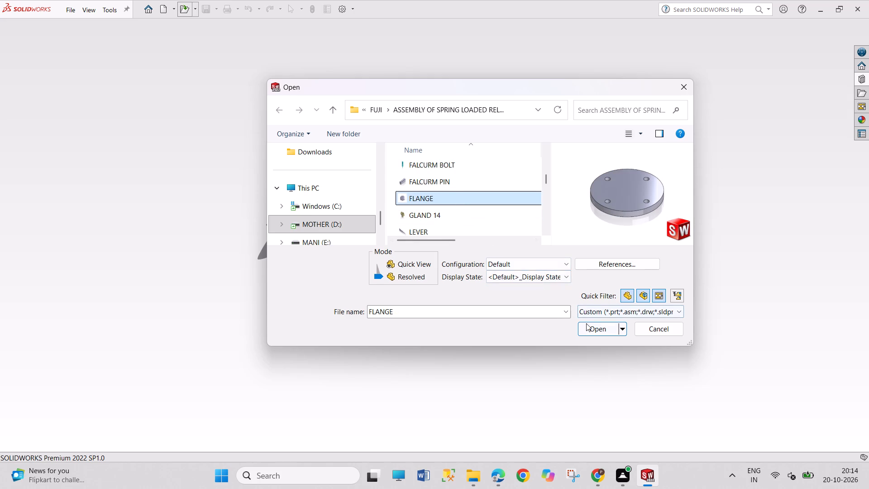
pyautogui.click(586, 324)
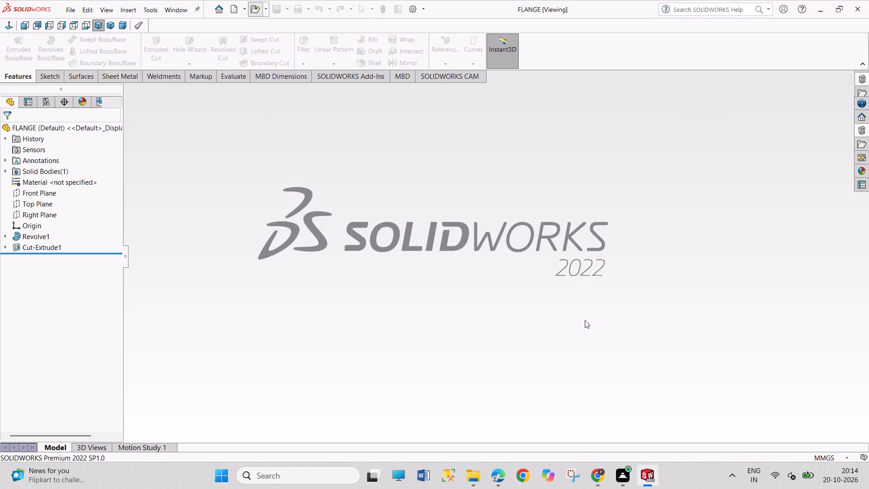
pyautogui.click(584, 320)
pyautogui.click(268, 158)
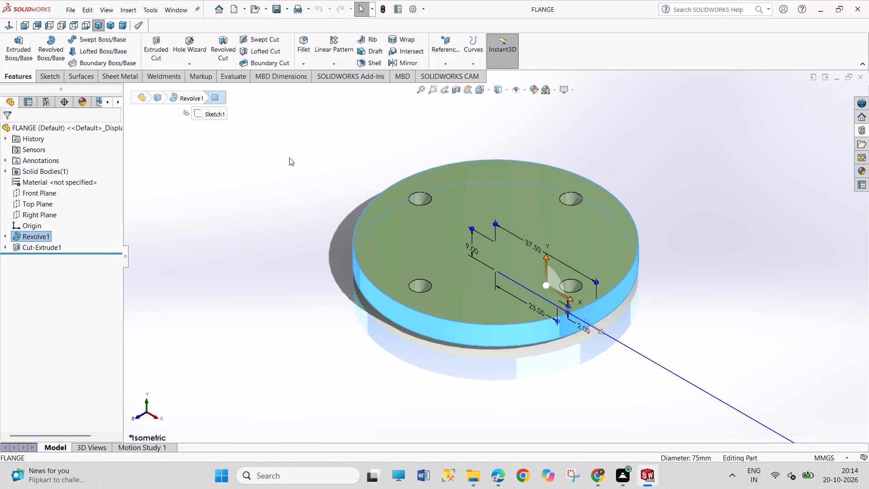
pyautogui.click(861, 73)
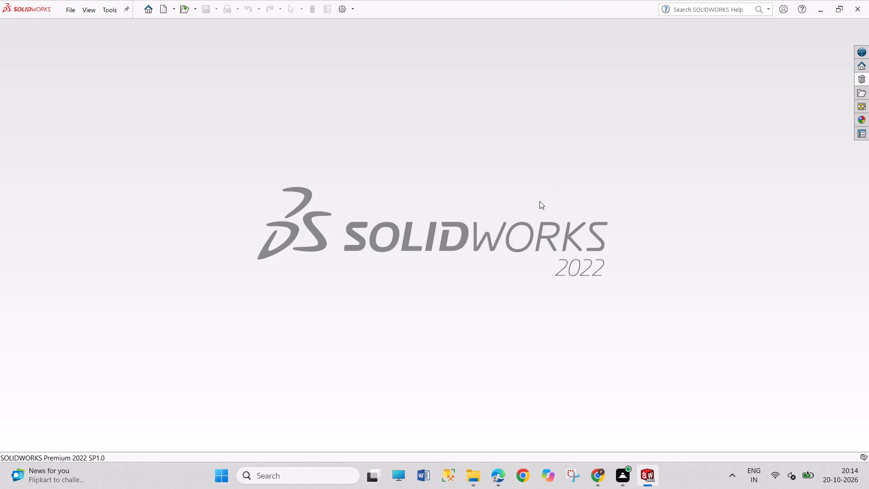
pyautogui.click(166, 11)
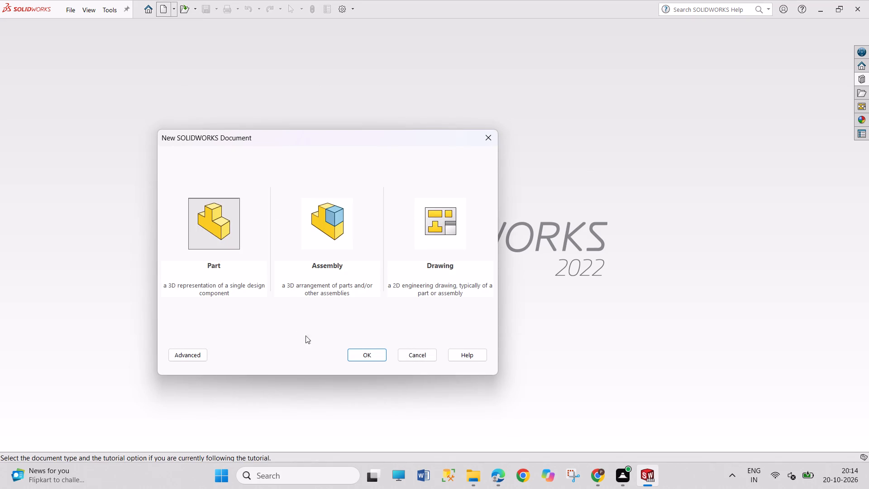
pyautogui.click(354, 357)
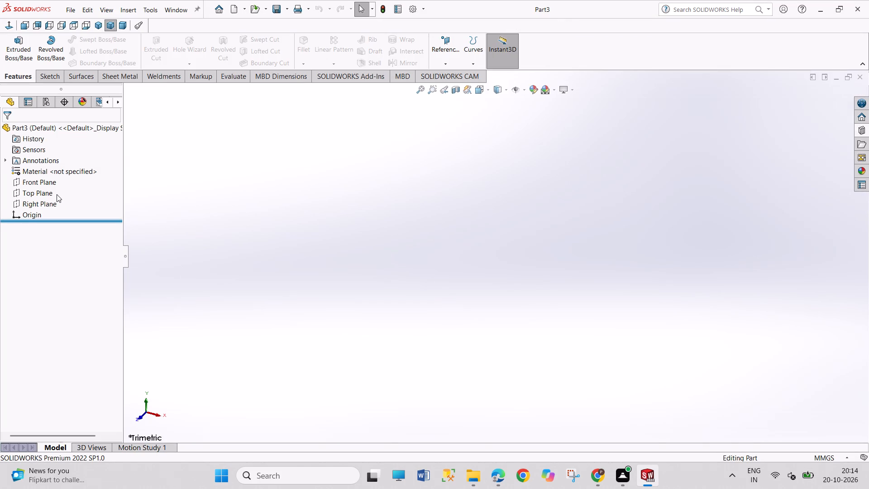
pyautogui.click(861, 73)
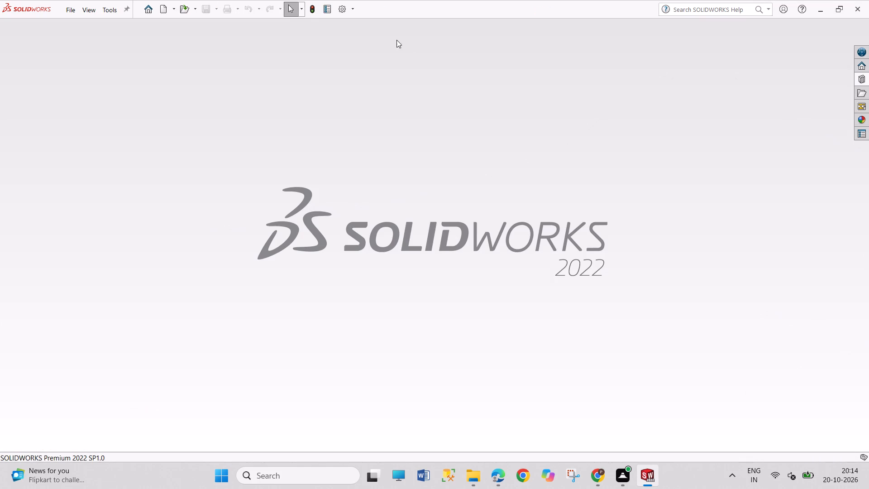
# Create a new drawing on an A4 (ANSI) Landscape sheet with the sheet format displayed.
pyautogui.click(165, 8)
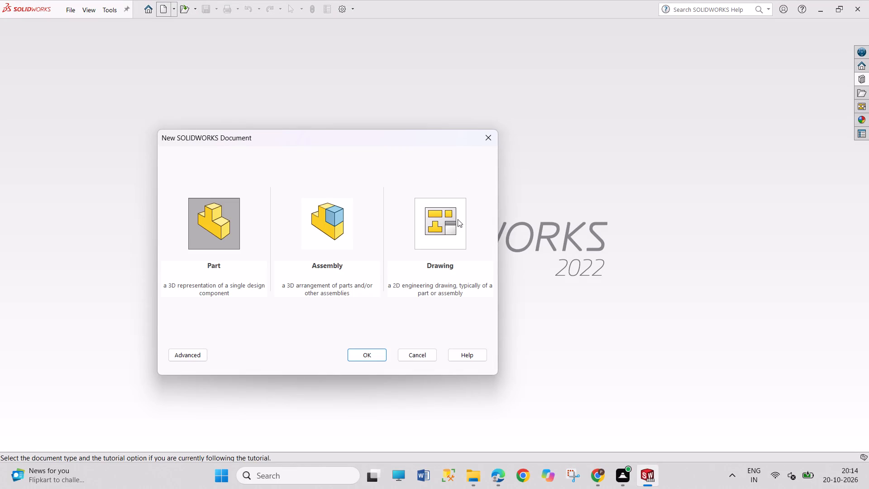
pyautogui.click(454, 225)
pyautogui.click(378, 357)
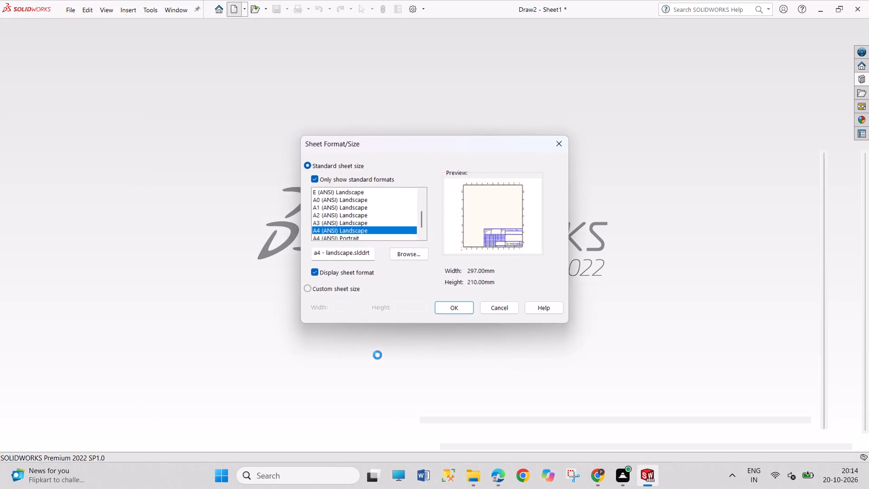
pyautogui.click(468, 309)
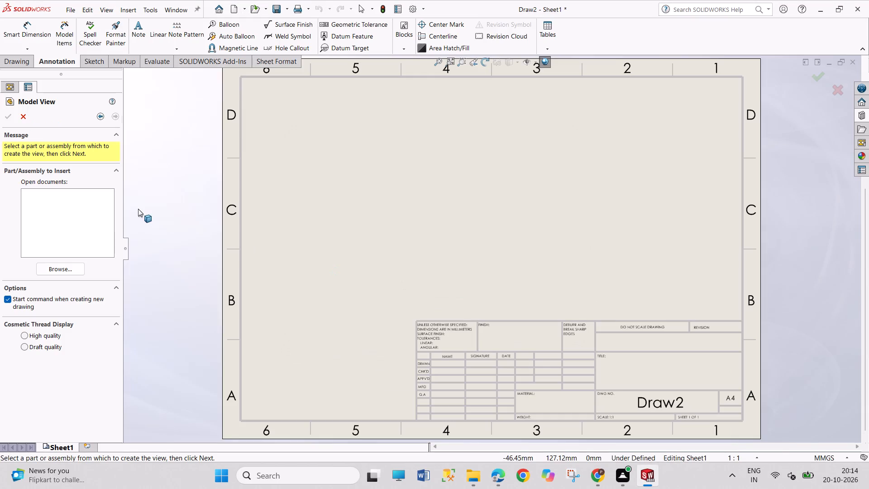
# Browse the existing model files and choose the VALVE BODY part as the source for the drawing view.
pyautogui.click(72, 264)
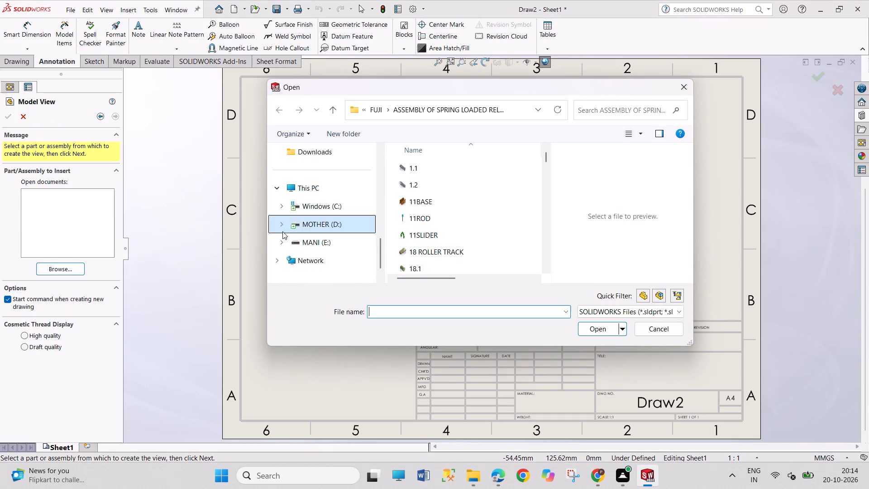
pyautogui.scroll(-4, 470, 229)
pyautogui.click(462, 214)
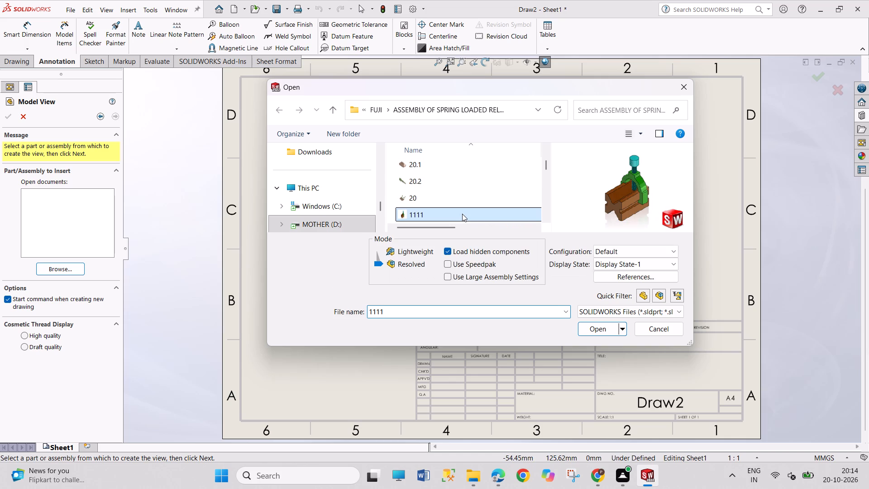
pyautogui.click(458, 197)
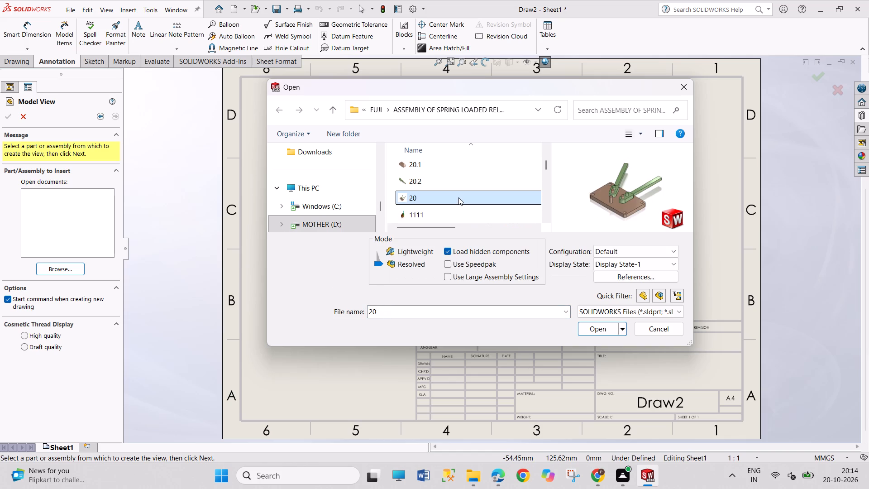
pyautogui.click(457, 187)
pyautogui.scroll(1, 457, 187)
pyautogui.scroll(-3, 457, 187)
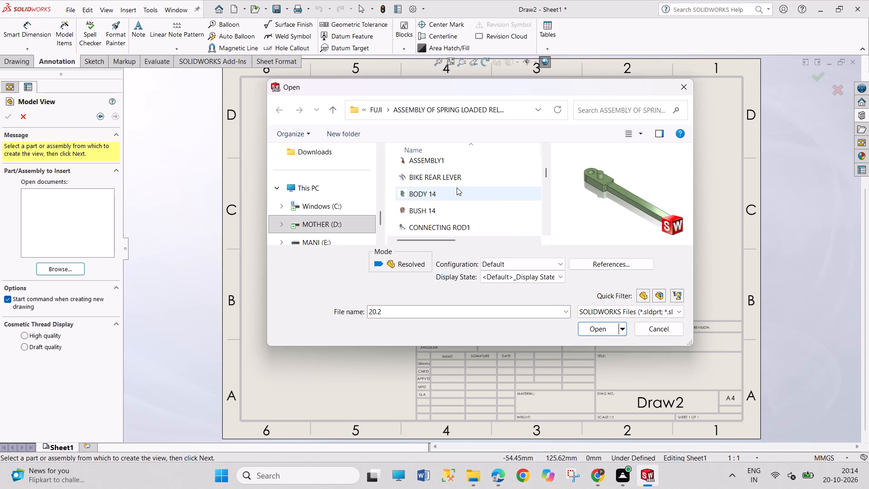
pyautogui.scroll(-1, 457, 187)
pyautogui.click(457, 161)
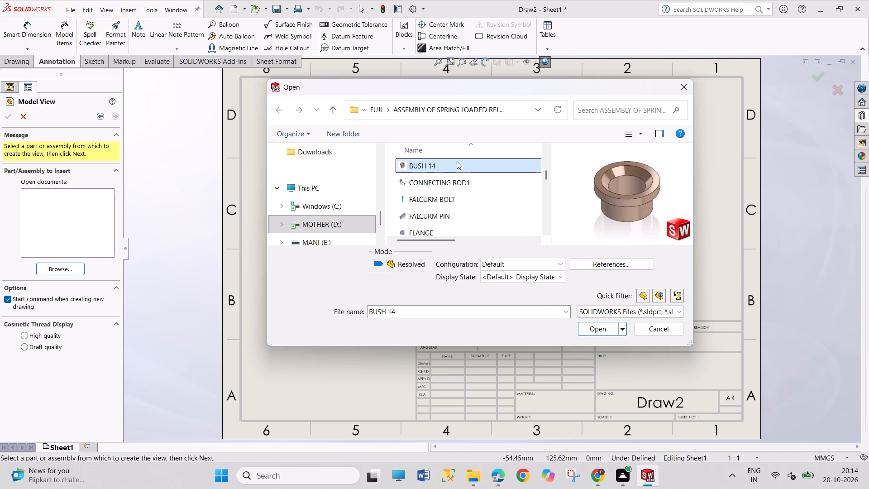
pyautogui.scroll(-5, 470, 188)
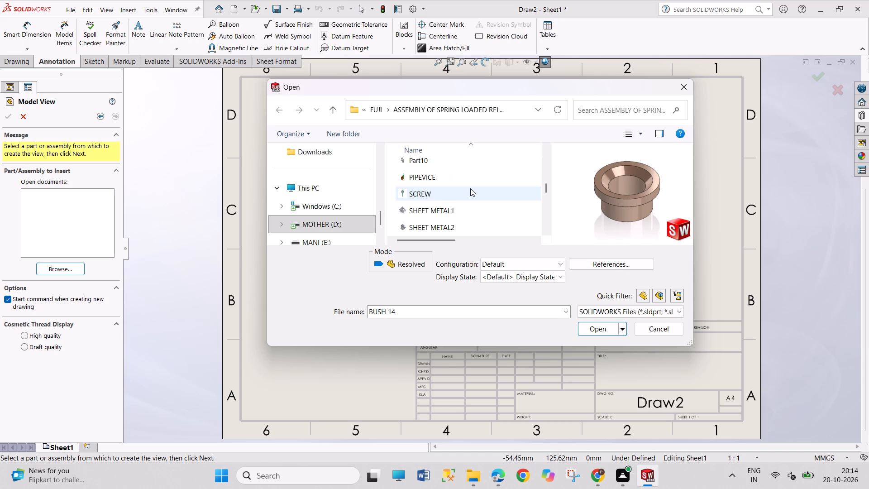
pyautogui.scroll(-4, 470, 188)
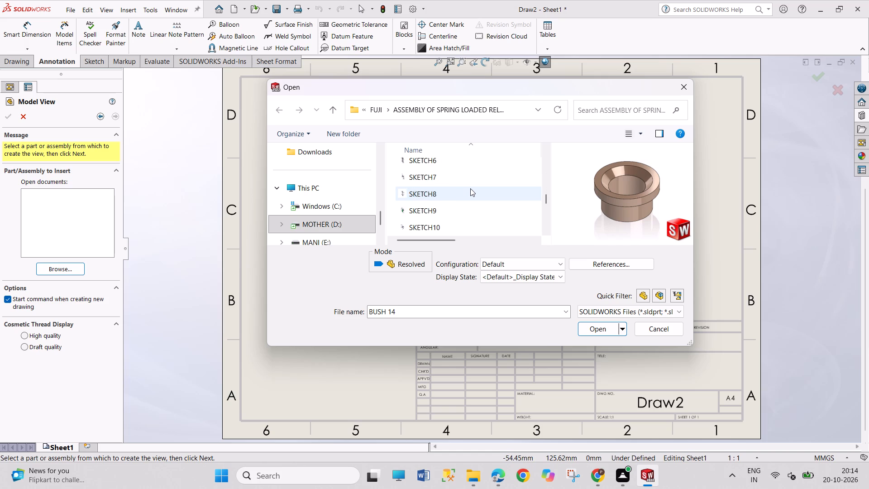
pyautogui.scroll(-12, 470, 188)
pyautogui.click(469, 206)
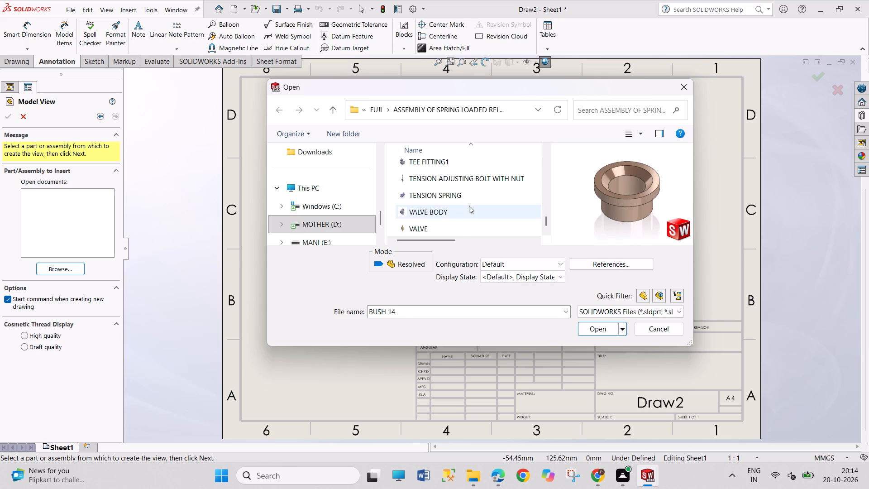
pyautogui.click(594, 327)
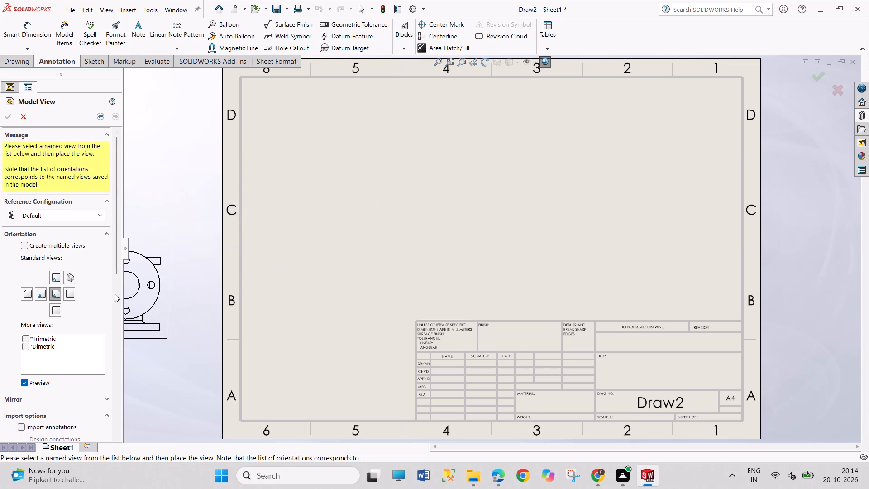
# Place a Top-orientation view of the valve body in the upper-left area of the sheet, without adding projected views.
pyautogui.click(56, 277)
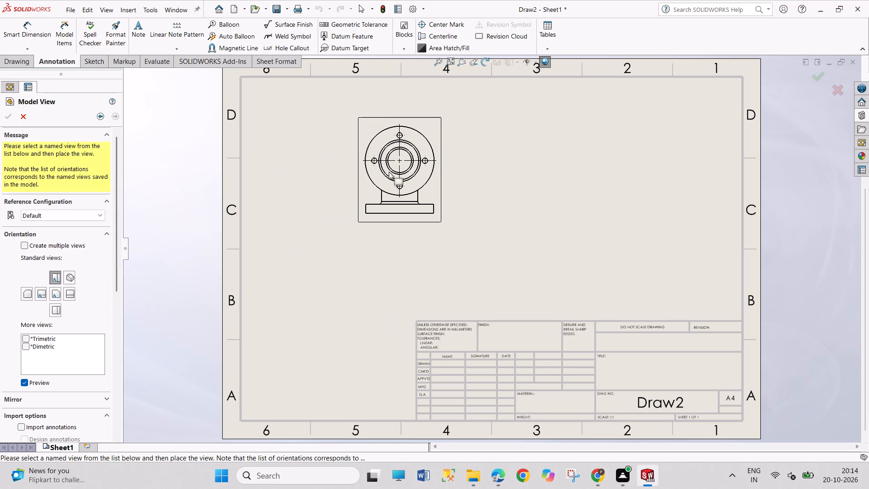
pyautogui.click(356, 182)
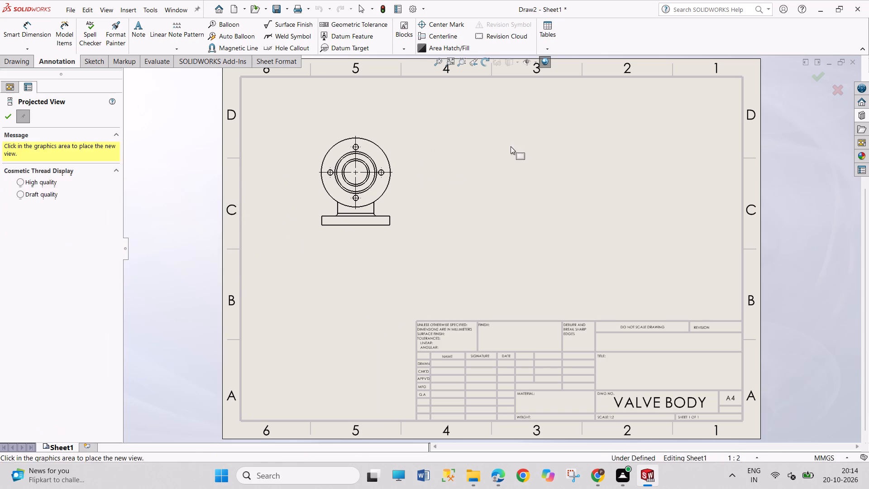
pyautogui.click(6, 122)
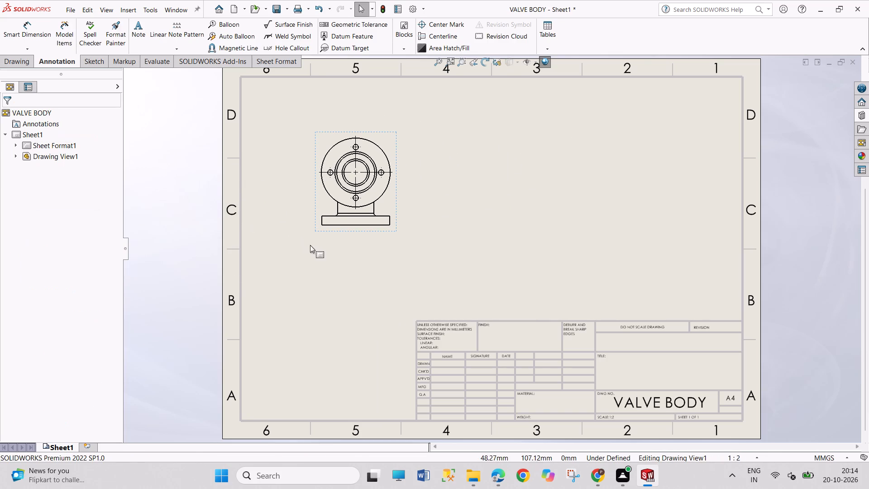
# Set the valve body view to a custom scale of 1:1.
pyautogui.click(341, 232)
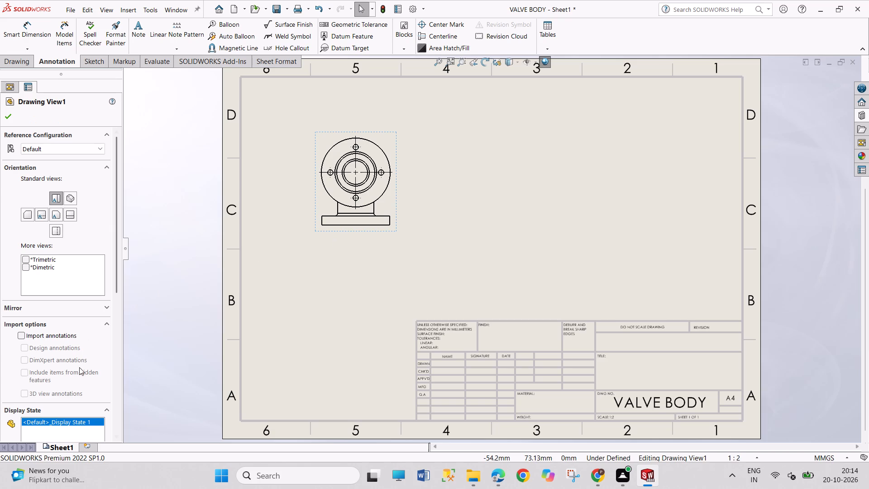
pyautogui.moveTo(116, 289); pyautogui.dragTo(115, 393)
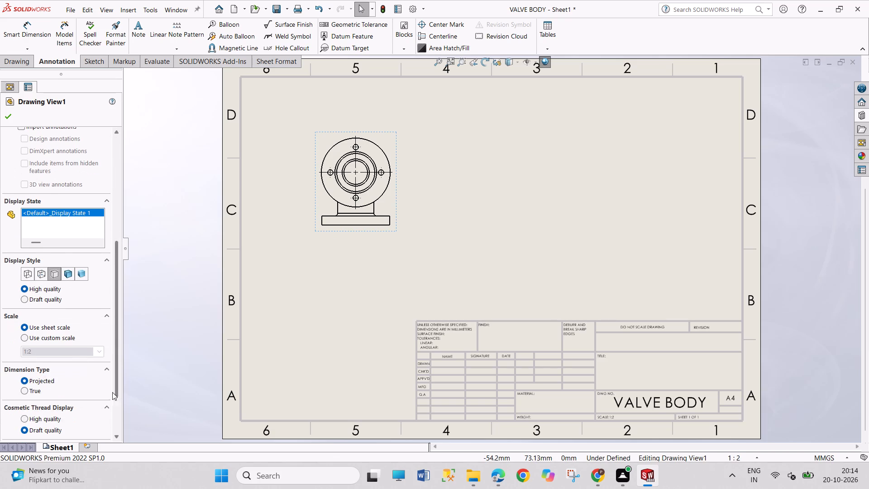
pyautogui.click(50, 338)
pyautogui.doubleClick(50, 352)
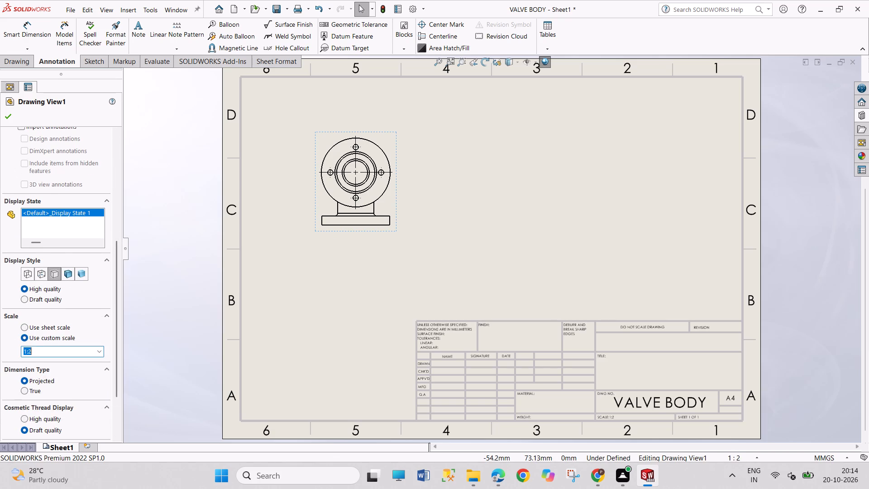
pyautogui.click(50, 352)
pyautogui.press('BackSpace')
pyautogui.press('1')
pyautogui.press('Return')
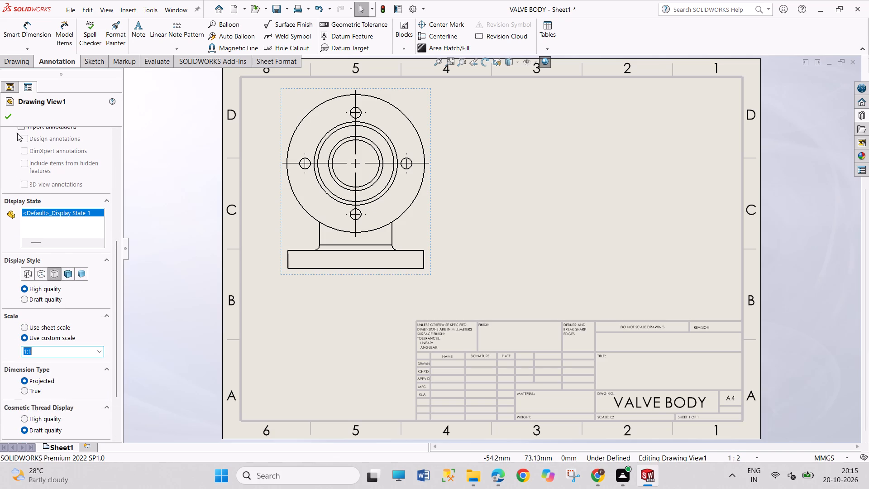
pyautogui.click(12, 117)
# Move the valve body view slightly lower on the sheet.
pyautogui.scroll(2, 455, 244)
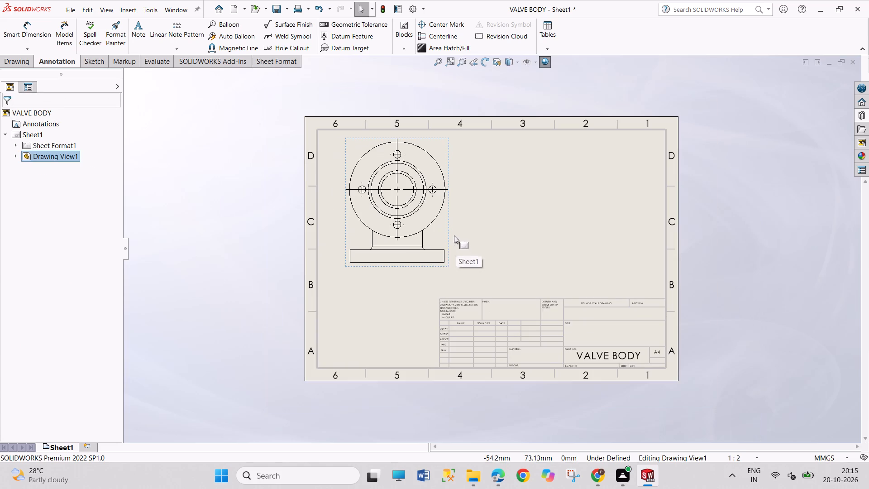
pyautogui.moveTo(451, 230); pyautogui.dragTo(452, 237)
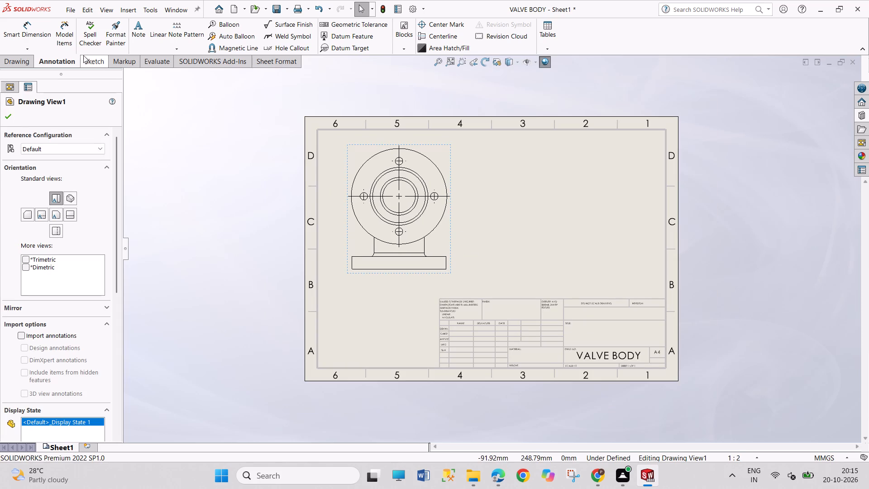
pyautogui.click(10, 115)
# Create a section view with a vertical cutting line through the bore centre and place it beside the parent view.
pyautogui.click(19, 60)
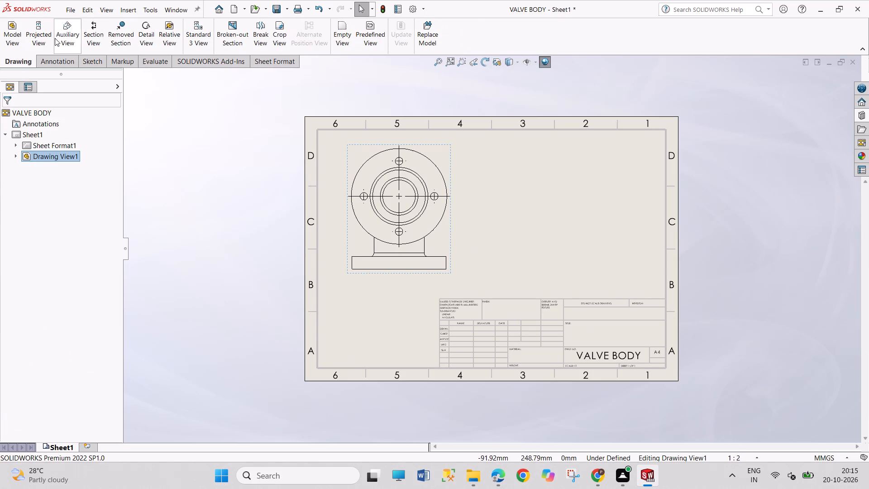
pyautogui.click(97, 34)
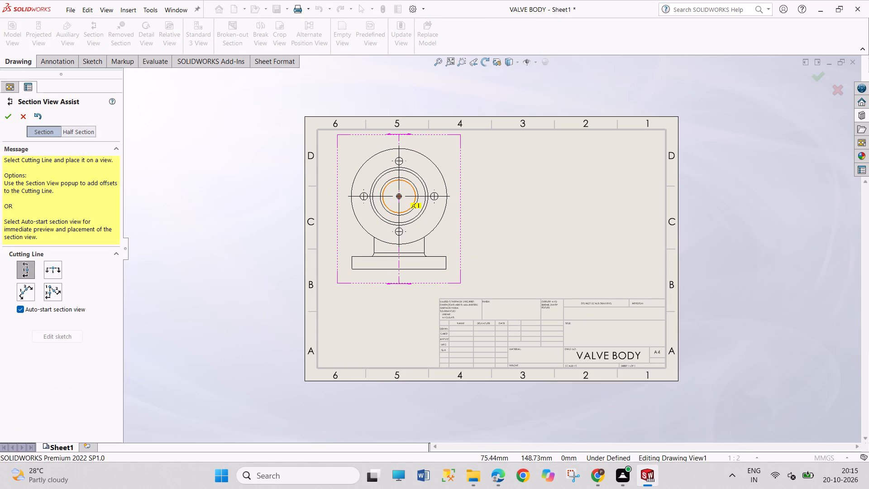
pyautogui.click(400, 194)
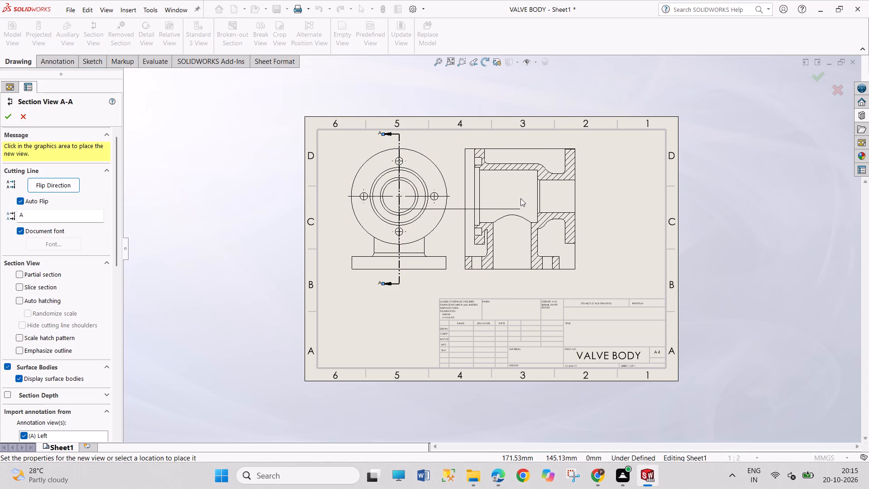
pyautogui.click(526, 200)
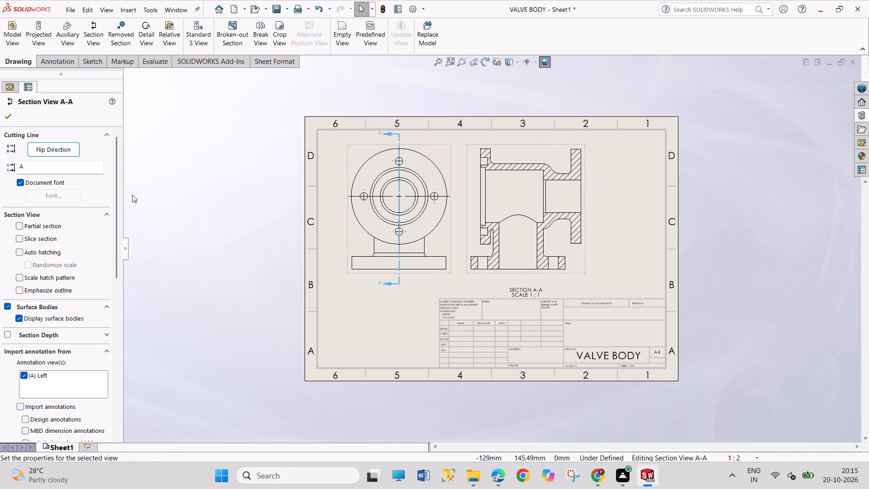
pyautogui.click(10, 117)
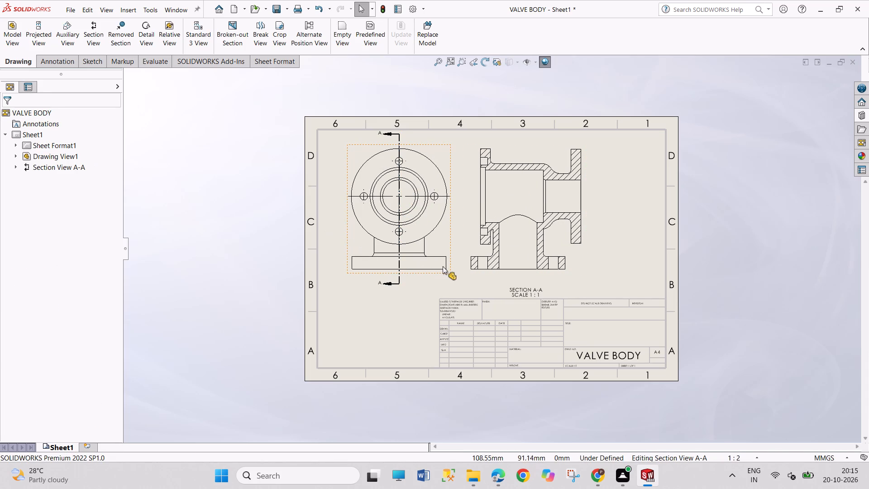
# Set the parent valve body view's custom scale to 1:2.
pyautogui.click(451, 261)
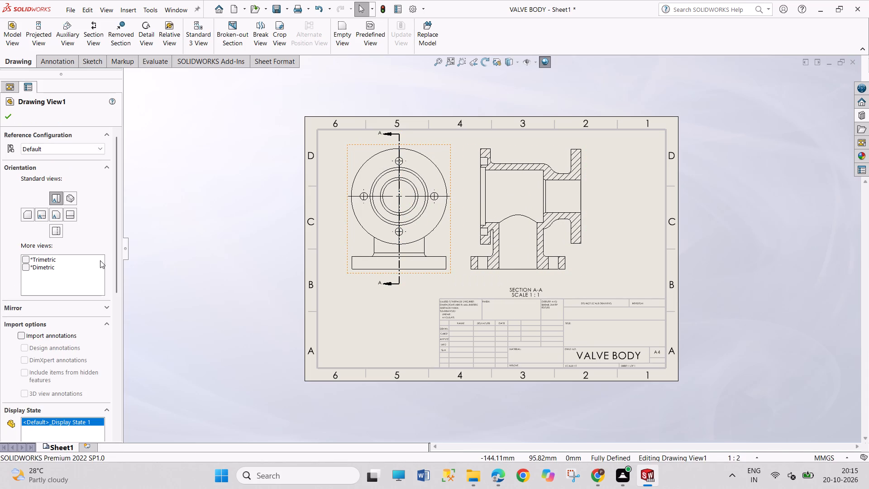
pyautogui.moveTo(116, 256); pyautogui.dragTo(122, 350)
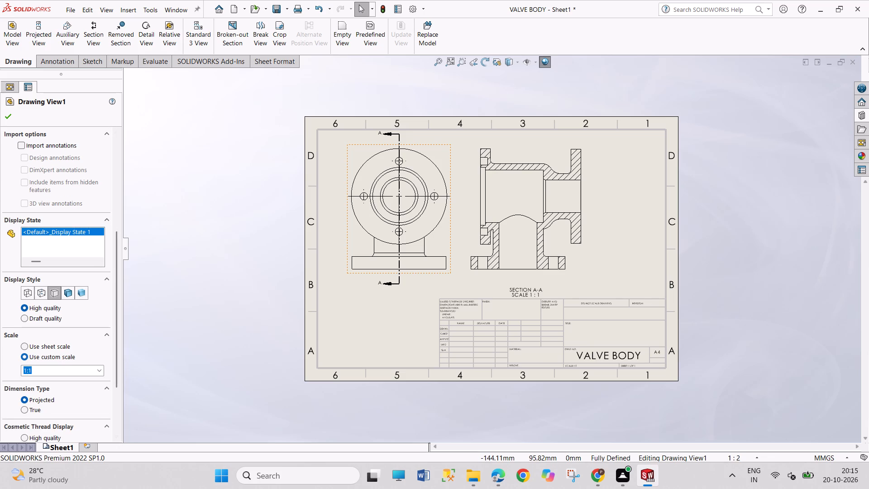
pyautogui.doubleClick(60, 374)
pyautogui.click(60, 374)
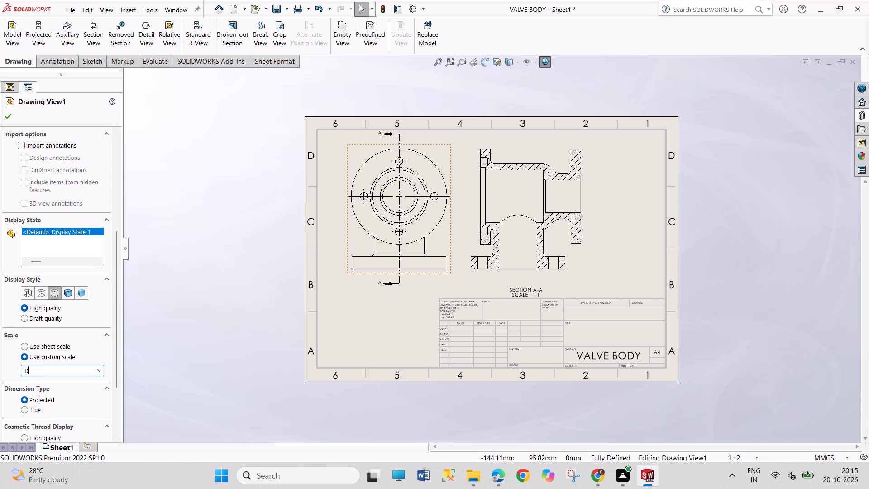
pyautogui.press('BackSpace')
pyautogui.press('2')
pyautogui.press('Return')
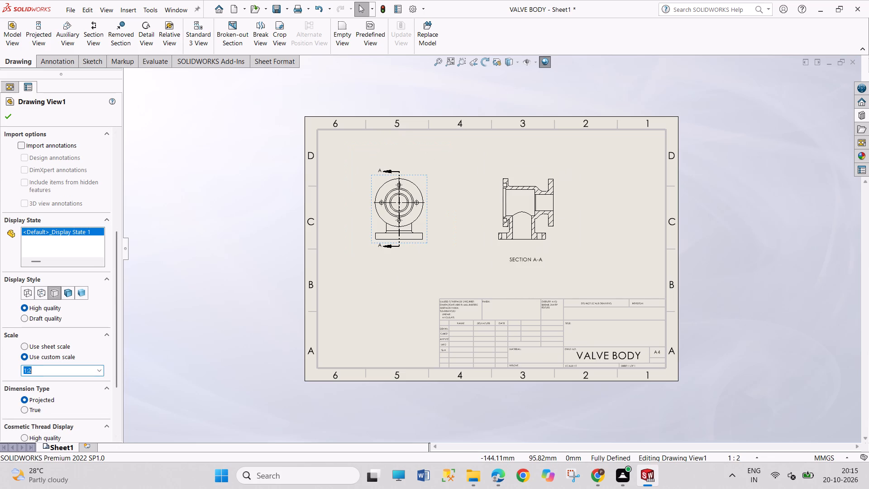
# Set the parent valve body view's custom scale to 1:1.5.
pyautogui.click(47, 372)
pyautogui.press('BackSpace')
pyautogui.write('1.5')
pyautogui.press('Return')
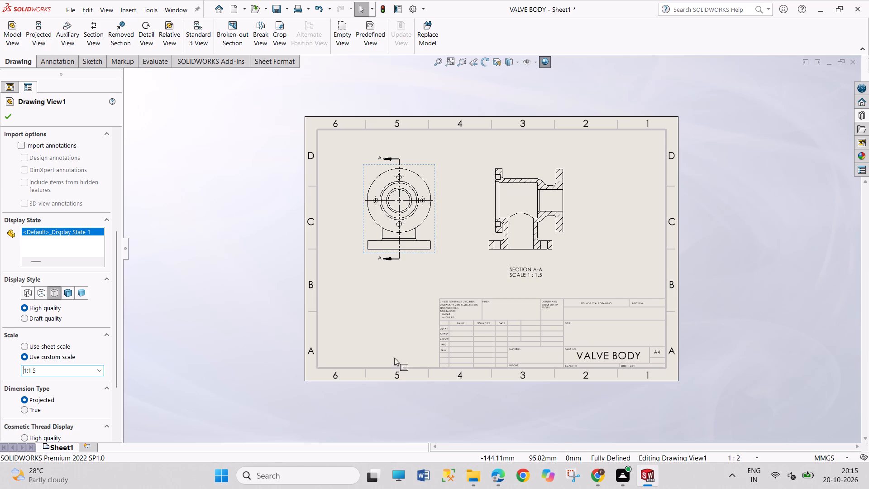
pyautogui.click(4, 115)
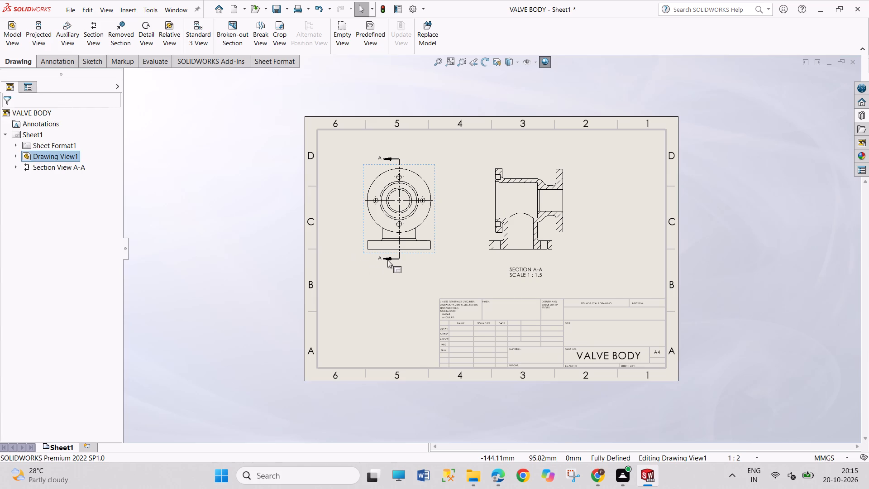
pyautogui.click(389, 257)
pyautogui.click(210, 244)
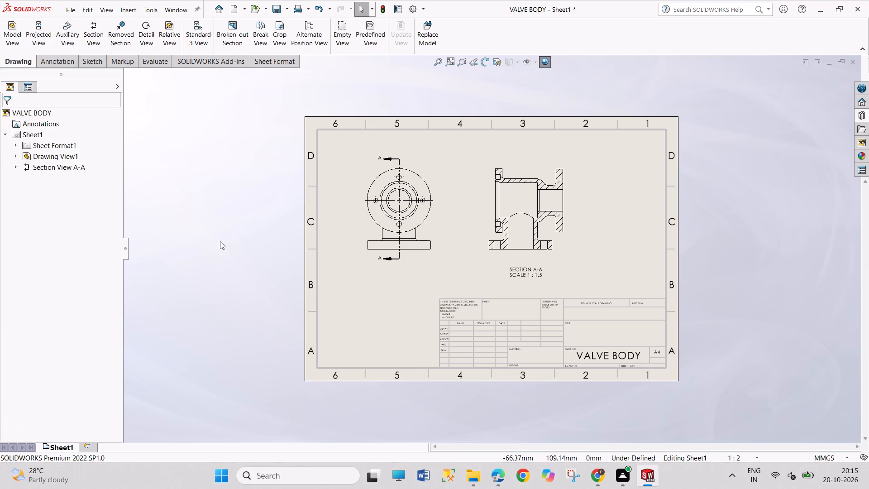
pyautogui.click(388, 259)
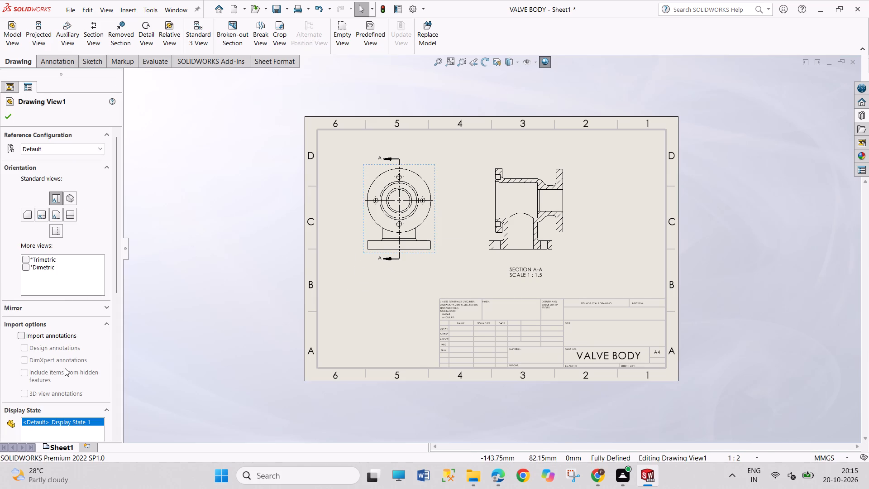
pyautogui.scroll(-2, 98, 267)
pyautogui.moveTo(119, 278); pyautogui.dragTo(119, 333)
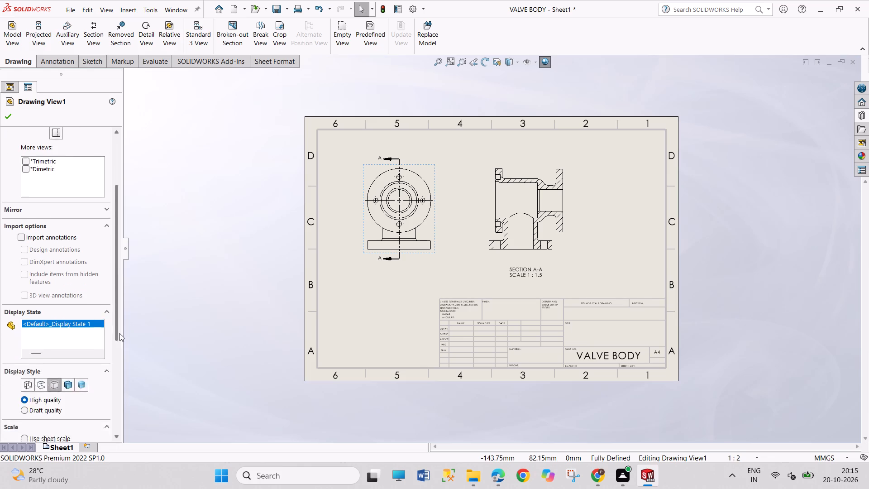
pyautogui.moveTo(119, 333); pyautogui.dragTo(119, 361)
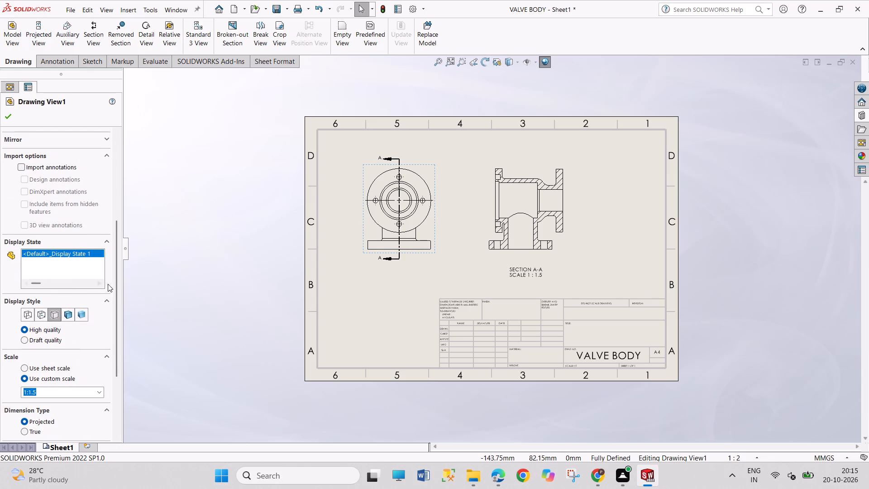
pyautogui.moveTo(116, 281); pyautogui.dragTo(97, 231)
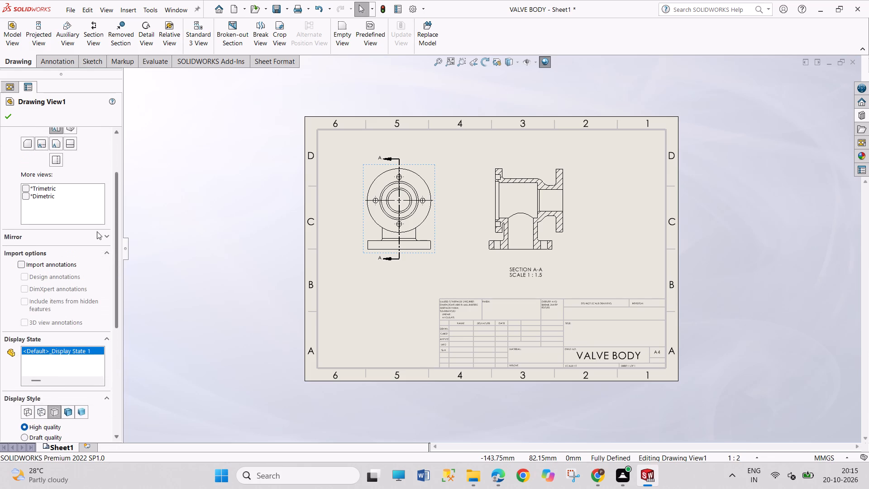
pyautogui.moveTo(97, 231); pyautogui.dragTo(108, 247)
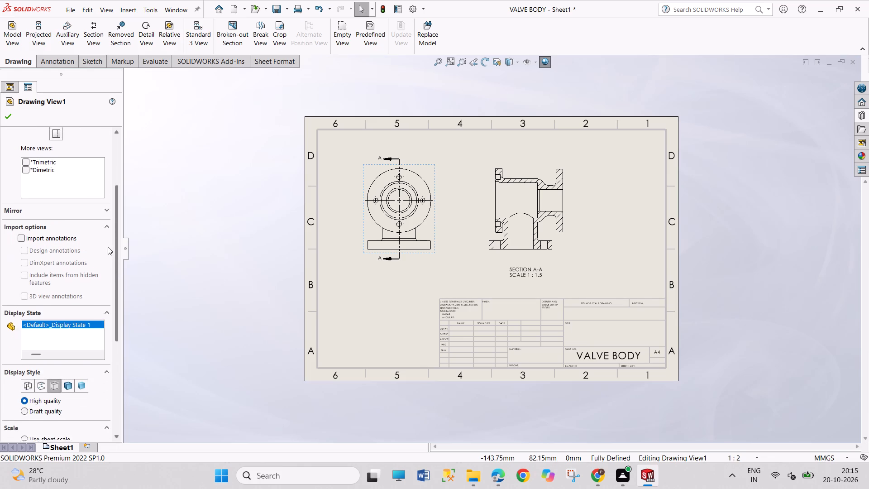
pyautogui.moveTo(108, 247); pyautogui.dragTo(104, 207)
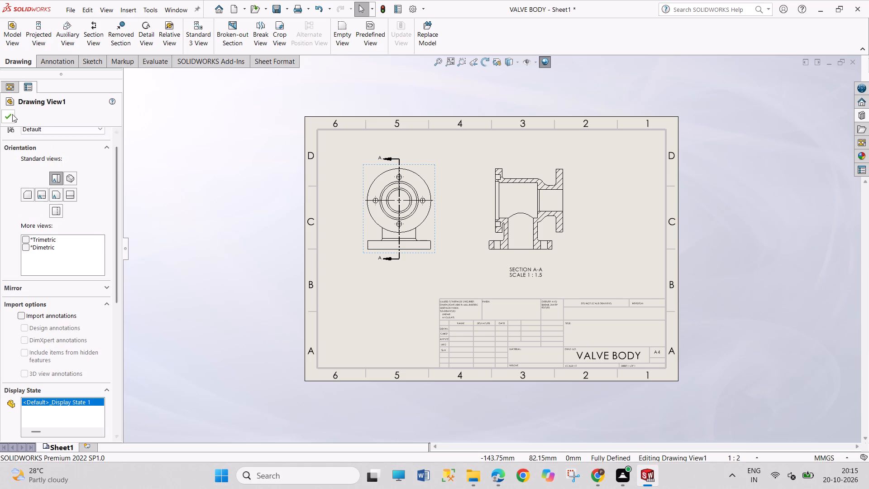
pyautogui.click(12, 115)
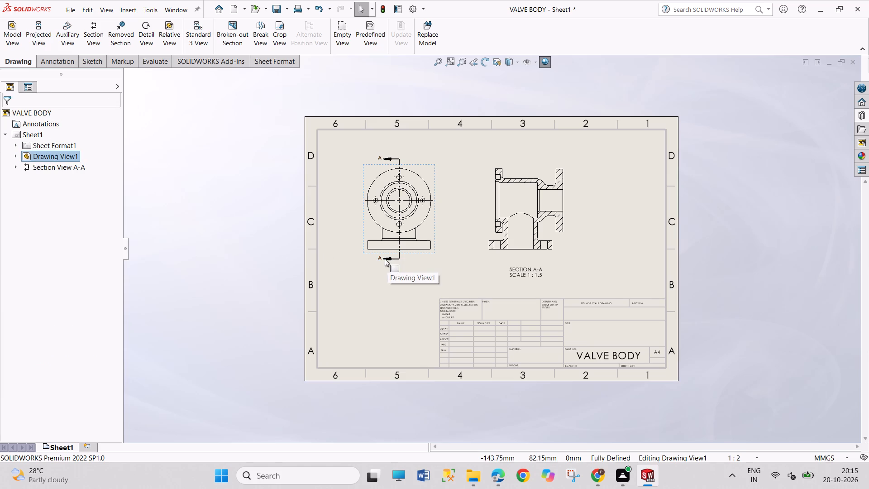
# Change the section view's cutting line label to G.
pyautogui.click(380, 256)
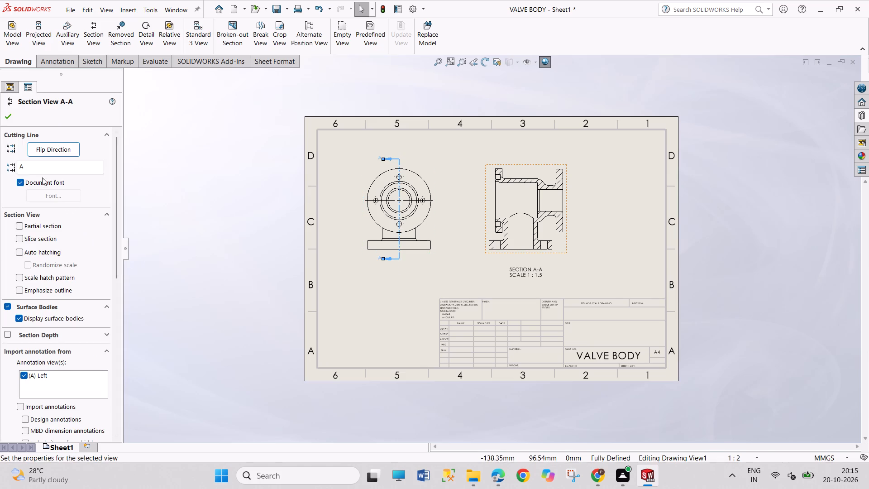
pyautogui.doubleClick(41, 169)
pyautogui.press('g')
pyautogui.press('Return')
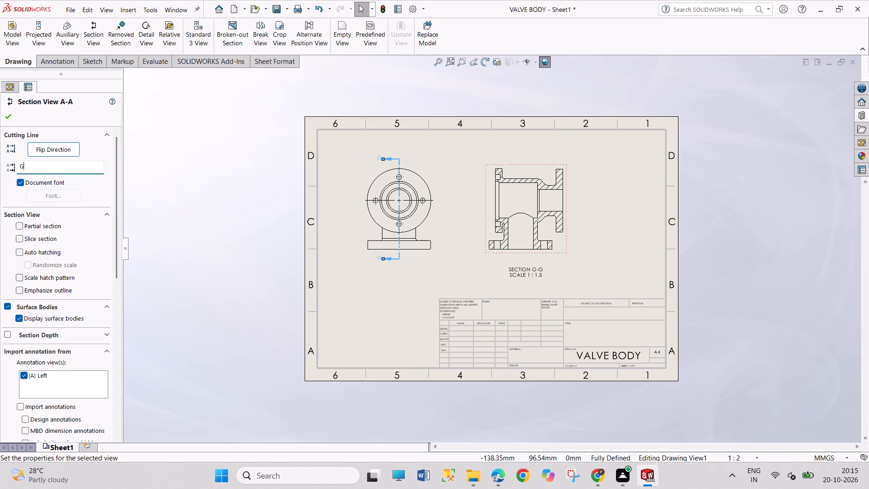
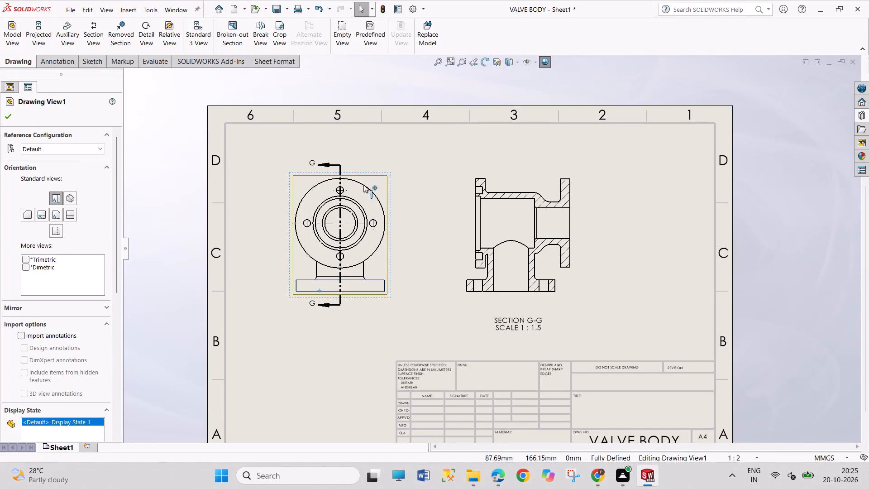
# Dimension the diameters of the flange's outer circle and the four concentric circles inside it in the parent view.
pyautogui.moveTo(426, 275); pyautogui.dragTo(435, 160, button='right')
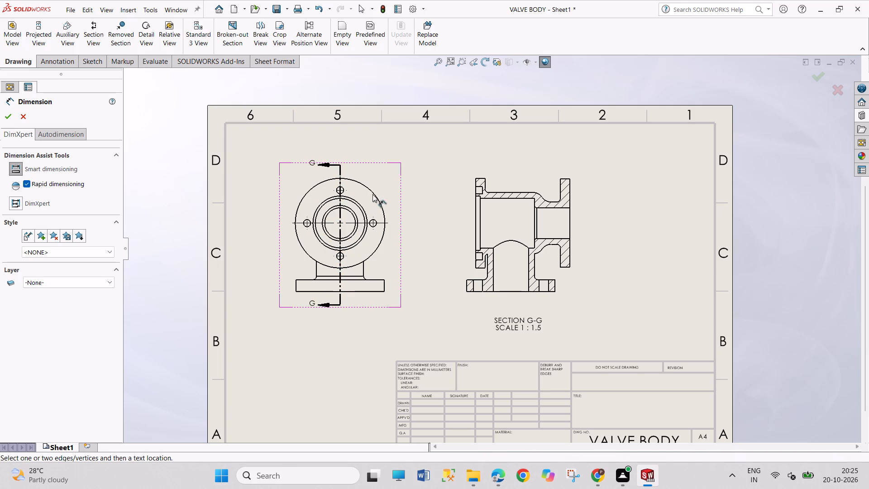
pyautogui.click(373, 194)
pyautogui.click(373, 194)
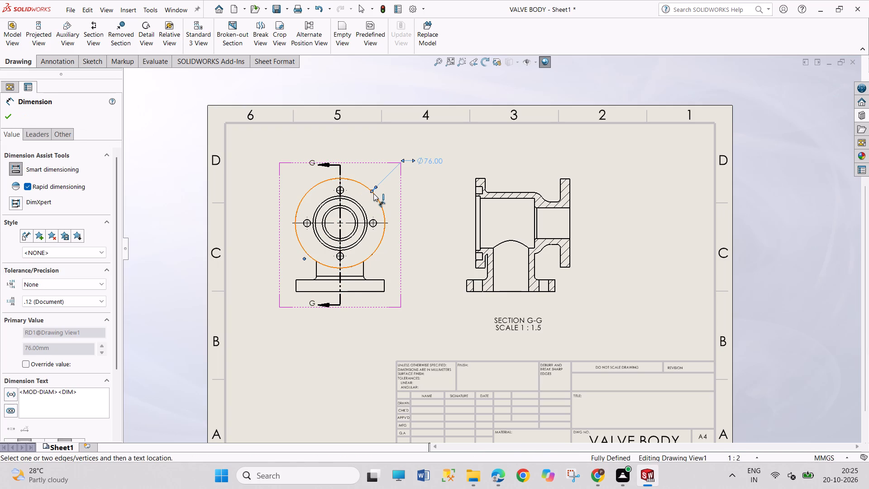
pyautogui.scroll(-1, 374, 214)
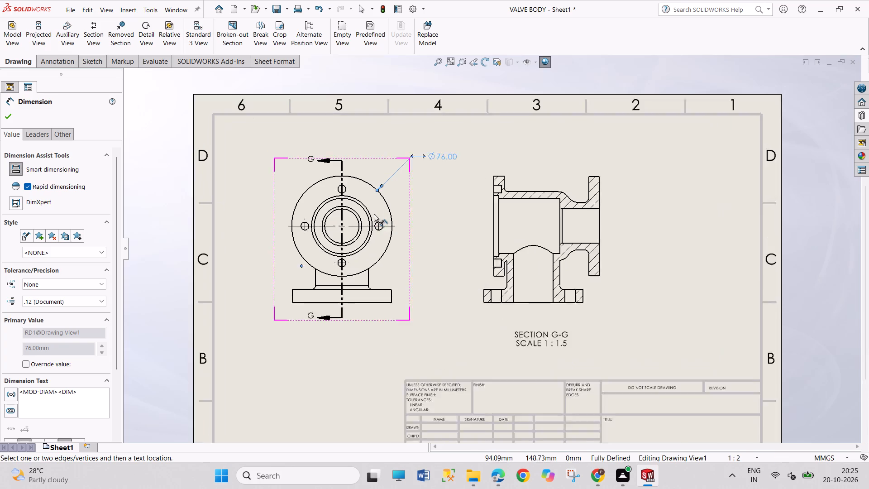
pyautogui.scroll(-3, 374, 214)
pyautogui.click(376, 204)
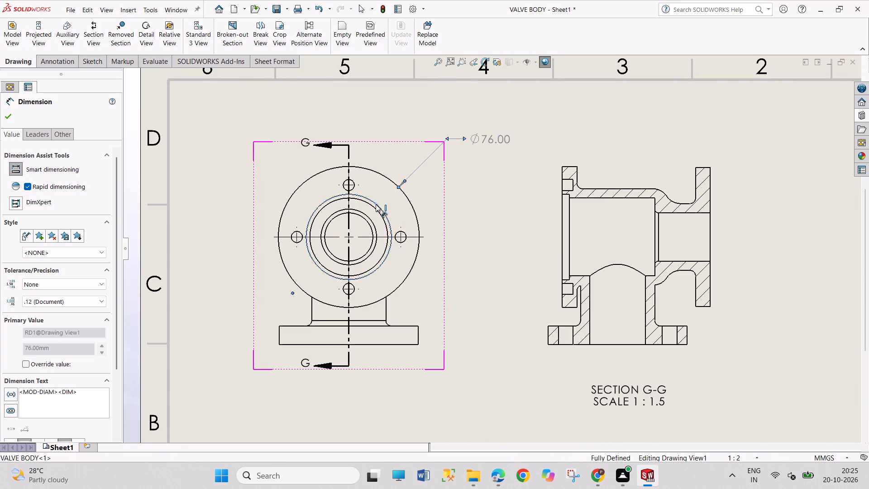
pyautogui.click(376, 204)
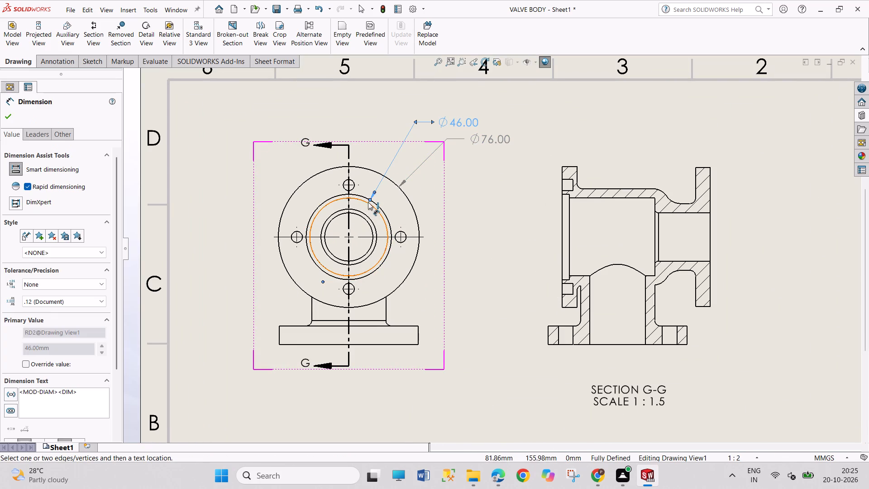
pyautogui.click(368, 202)
pyautogui.click(368, 202)
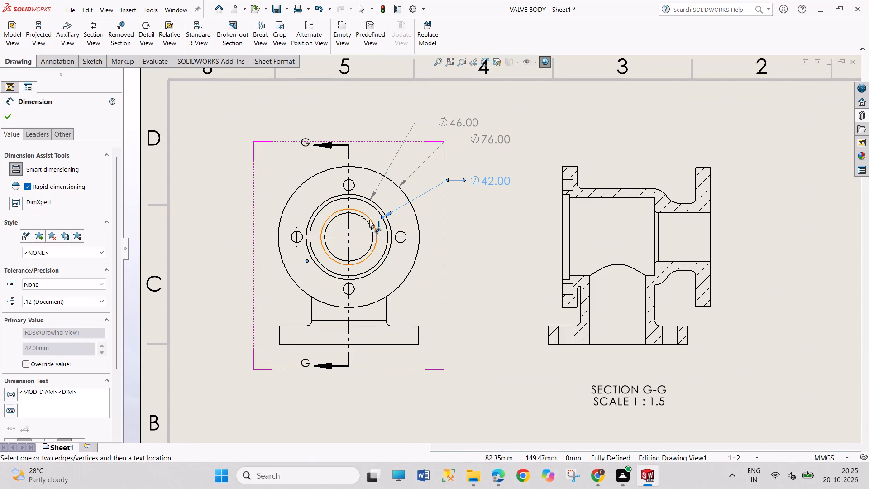
pyautogui.click(369, 220)
pyautogui.click(369, 220)
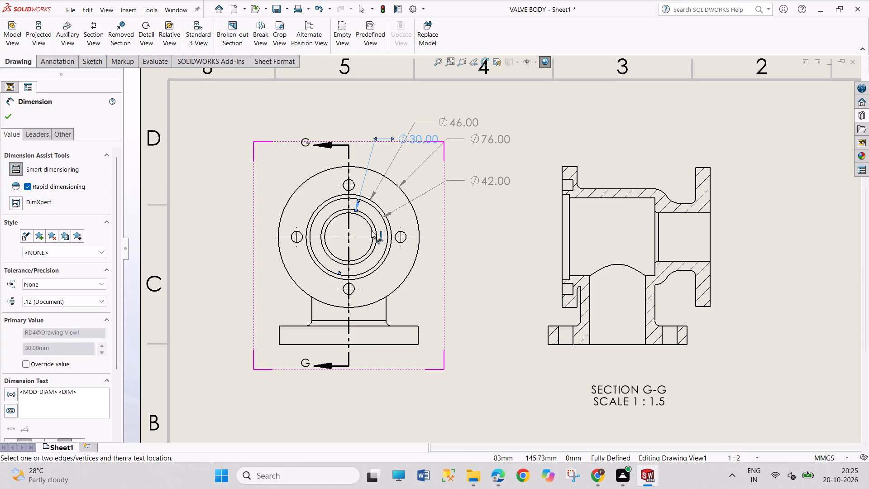
pyautogui.click(371, 230)
pyautogui.click(371, 230)
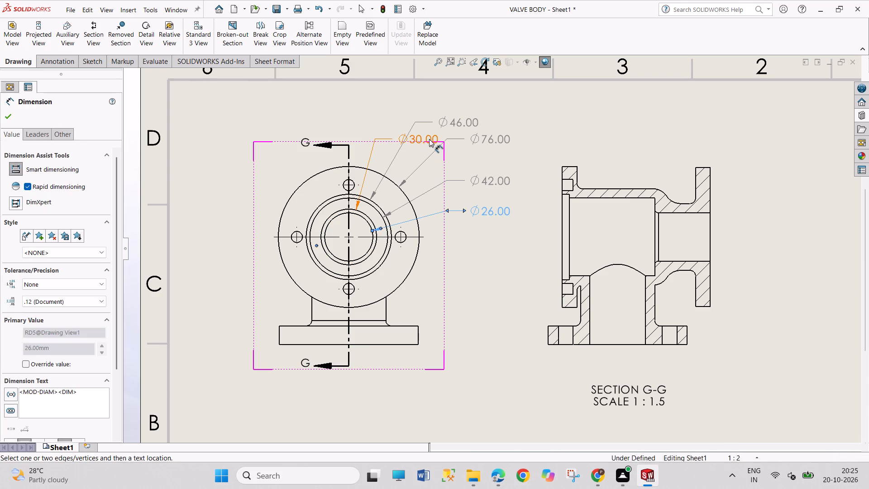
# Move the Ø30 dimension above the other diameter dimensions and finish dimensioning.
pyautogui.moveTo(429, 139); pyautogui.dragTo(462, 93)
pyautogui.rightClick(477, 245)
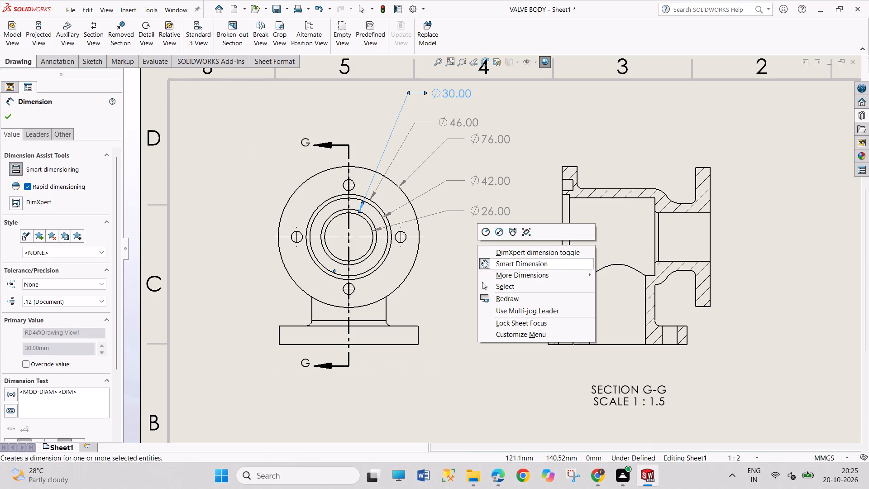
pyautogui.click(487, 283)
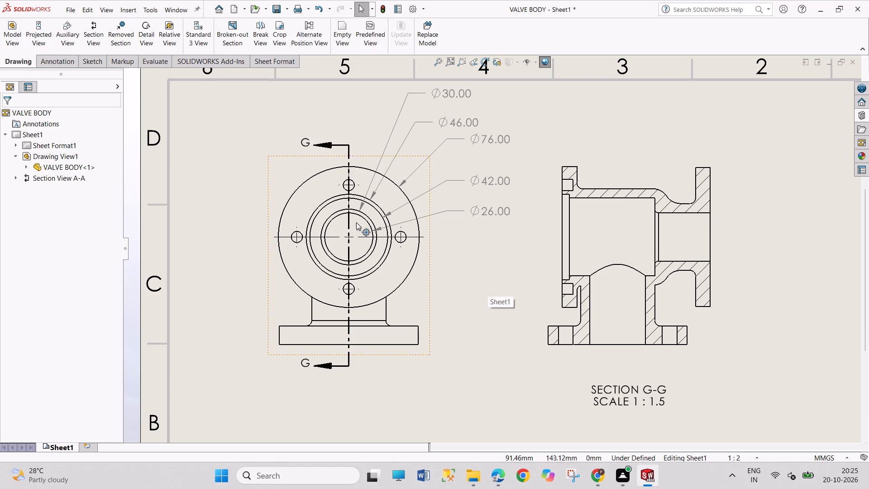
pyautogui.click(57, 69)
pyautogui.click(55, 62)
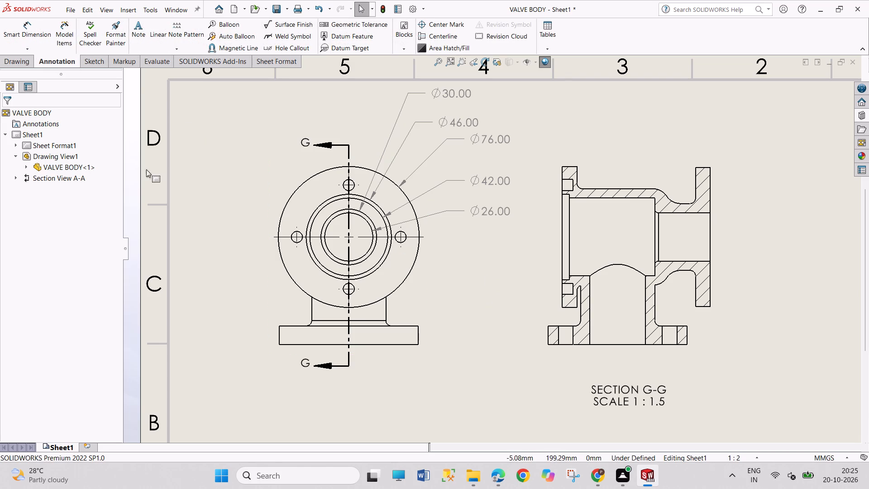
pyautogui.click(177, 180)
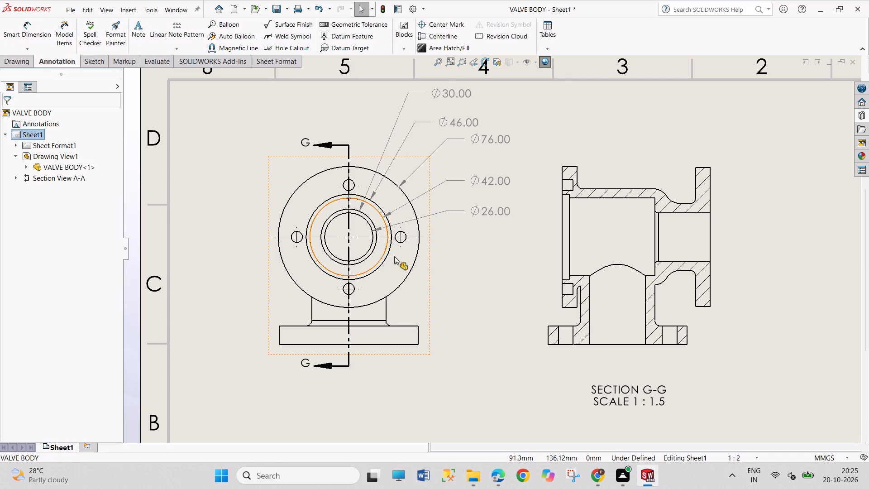
# Stack the five diameter dimensions beside the parent view in descending order: Ø76, Ø46, Ø42, Ø30 and Ø26.
pyautogui.scroll(-3, 414, 219)
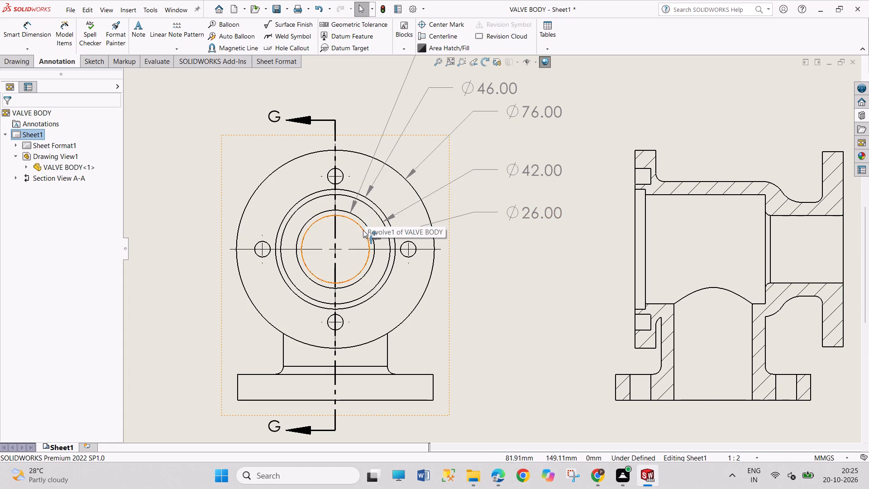
pyautogui.scroll(2, 427, 118)
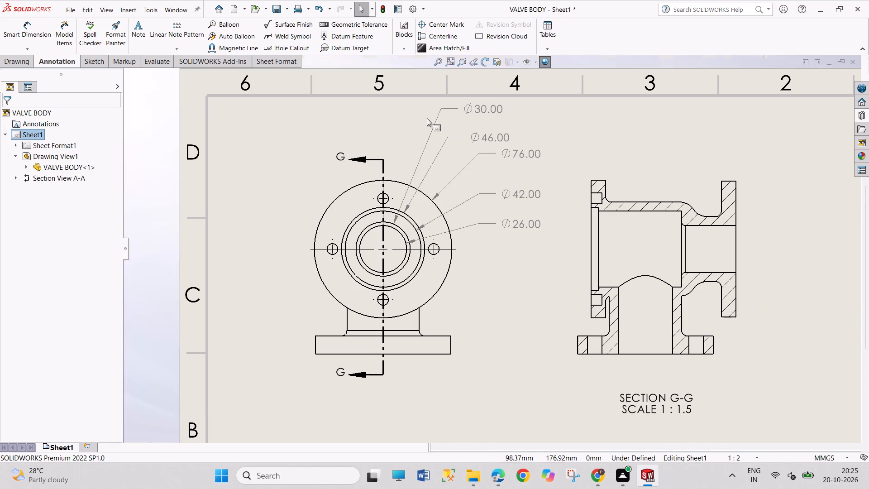
pyautogui.moveTo(477, 109); pyautogui.dragTo(513, 207)
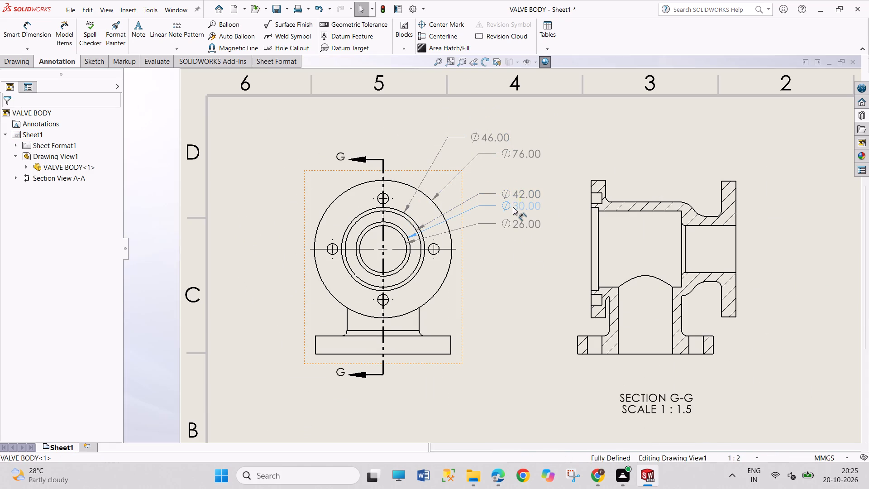
pyautogui.moveTo(513, 207); pyautogui.dragTo(513, 207)
pyautogui.moveTo(526, 225); pyautogui.dragTo(527, 240)
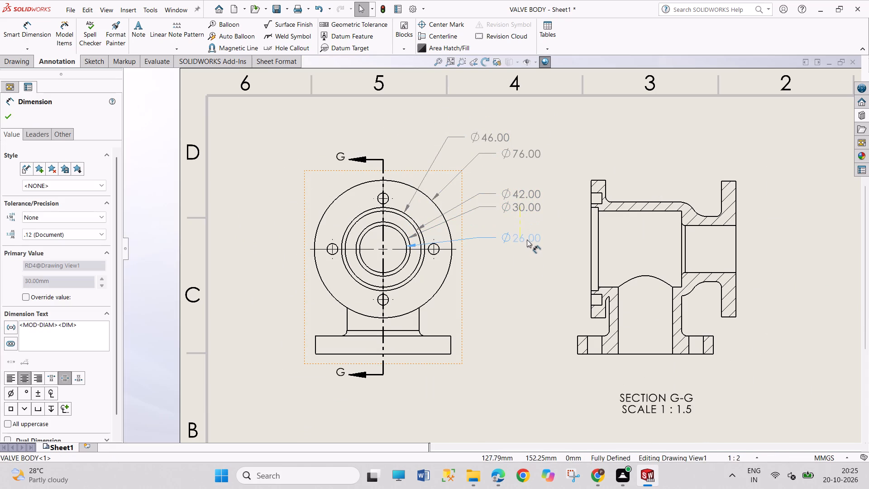
pyautogui.moveTo(527, 240); pyautogui.dragTo(526, 240)
pyautogui.moveTo(526, 250); pyautogui.dragTo(523, 245)
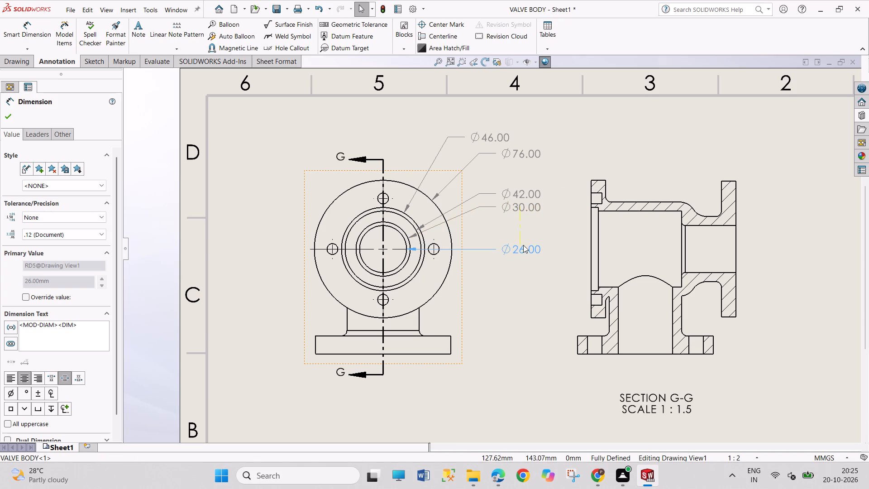
pyautogui.moveTo(523, 245); pyautogui.dragTo(523, 240)
pyautogui.moveTo(528, 251); pyautogui.dragTo(527, 234)
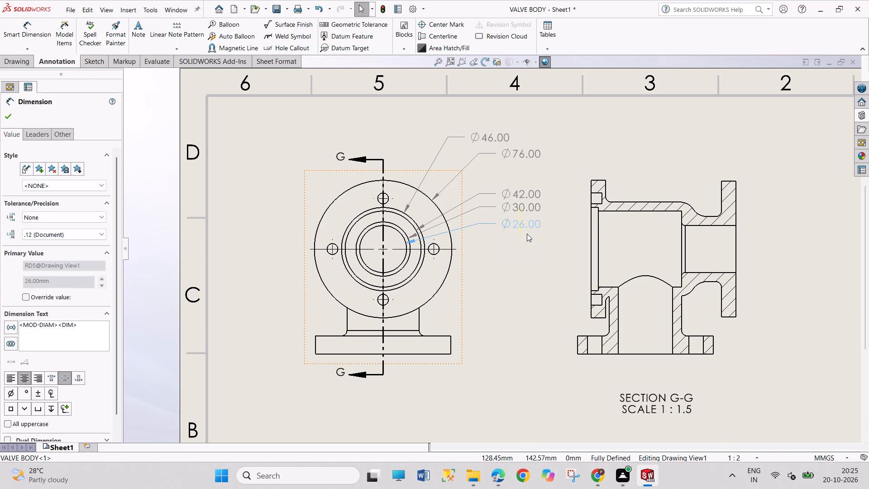
pyautogui.moveTo(527, 234); pyautogui.dragTo(527, 233)
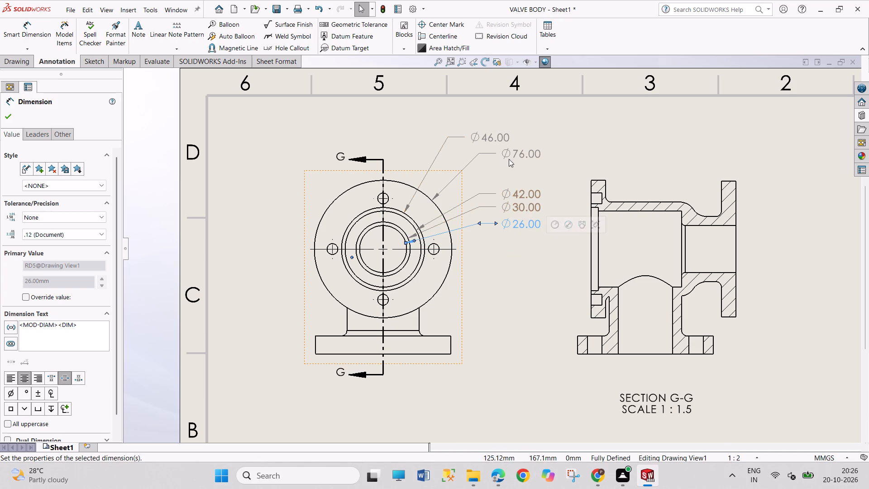
pyautogui.moveTo(500, 134); pyautogui.dragTo(523, 176)
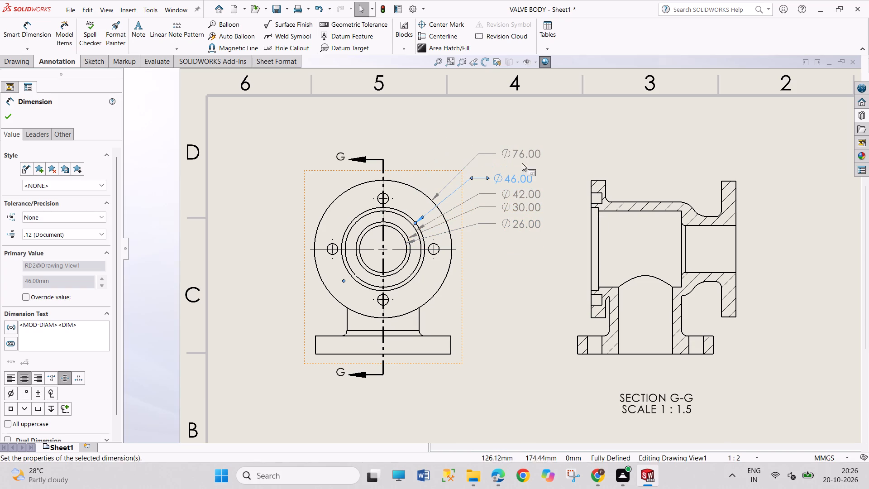
pyautogui.moveTo(520, 156); pyautogui.dragTo(508, 155)
pyautogui.click(531, 267)
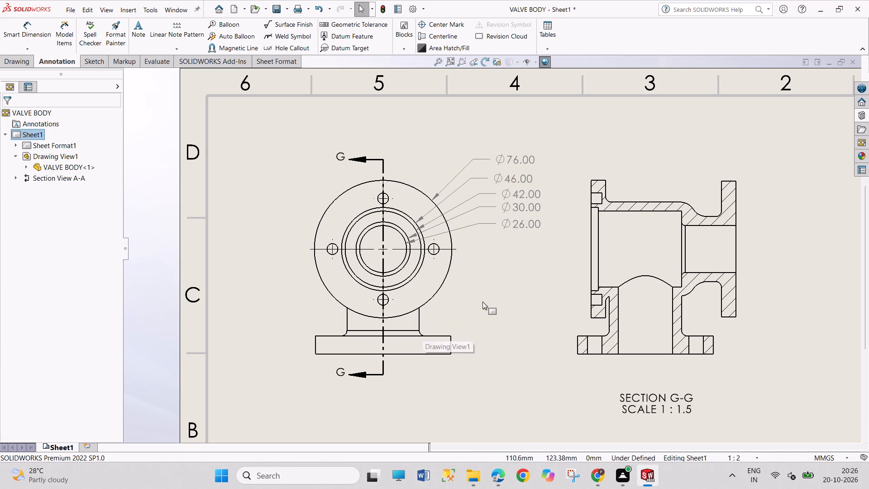
# Dimension the diameter of the small flange hole nearest the section view and place it beneath the Ø26 dimension.
pyautogui.moveTo(498, 305); pyautogui.dragTo(487, 238, button='right')
pyautogui.moveTo(508, 316); pyautogui.dragTo(497, 226, button='right')
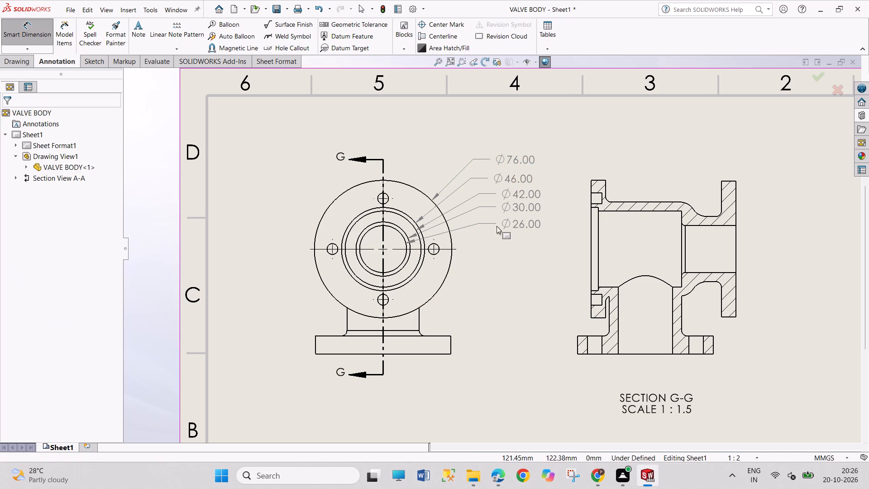
pyautogui.moveTo(497, 226); pyautogui.dragTo(493, 217, button='right')
pyautogui.moveTo(535, 326); pyautogui.dragTo(538, 236, button='right')
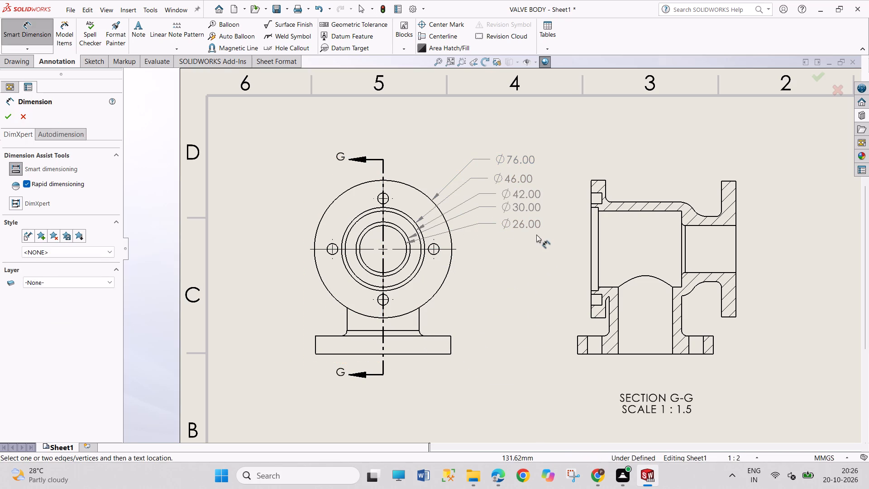
pyautogui.click(439, 254)
pyautogui.click(439, 254)
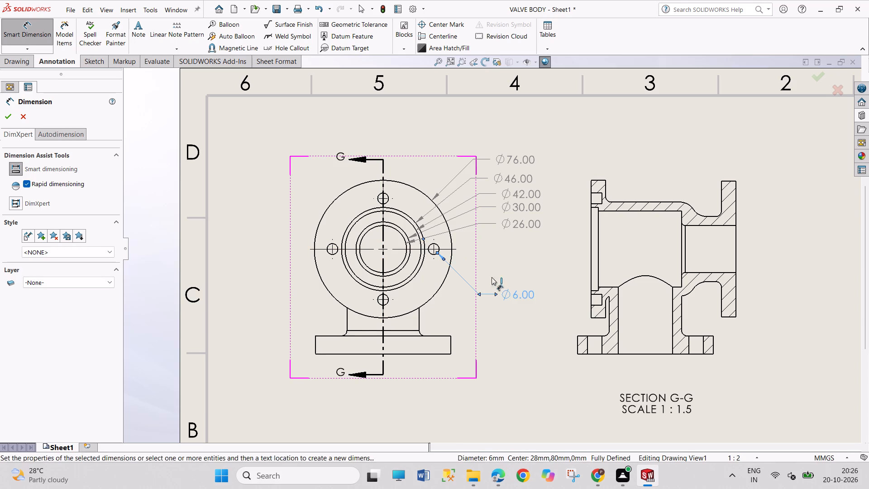
pyautogui.moveTo(528, 297); pyautogui.dragTo(528, 242)
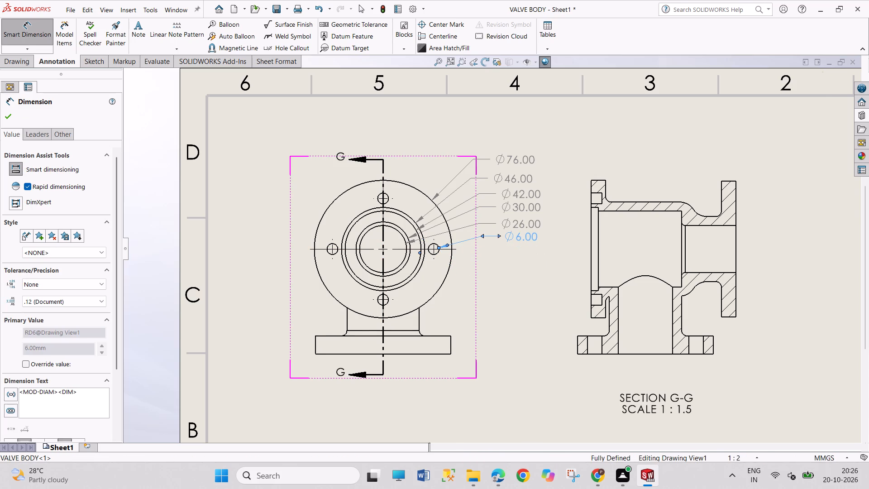
pyautogui.rightClick(533, 280)
pyautogui.click(511, 288)
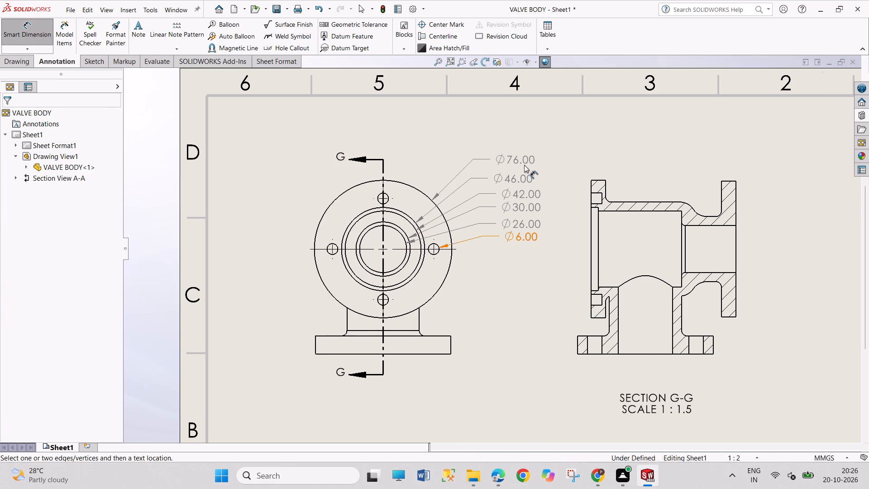
# Spread out the Ø76, Ø46, Ø42, Ø30 and Ø26 dimensions and line up their texts in one column beside the parent view.
pyautogui.moveTo(520, 161); pyautogui.dragTo(515, 137)
pyautogui.moveTo(511, 180); pyautogui.dragTo(512, 173)
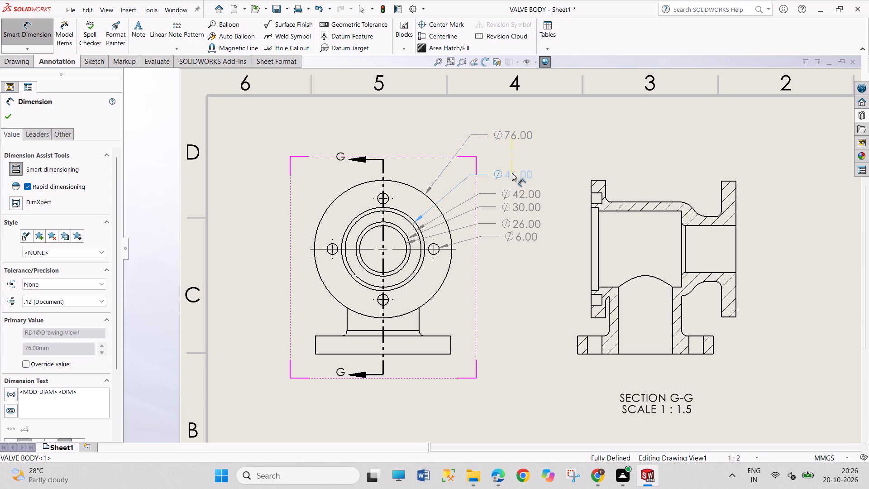
pyautogui.moveTo(512, 173); pyautogui.dragTo(512, 162)
pyautogui.moveTo(507, 193); pyautogui.dragTo(506, 181)
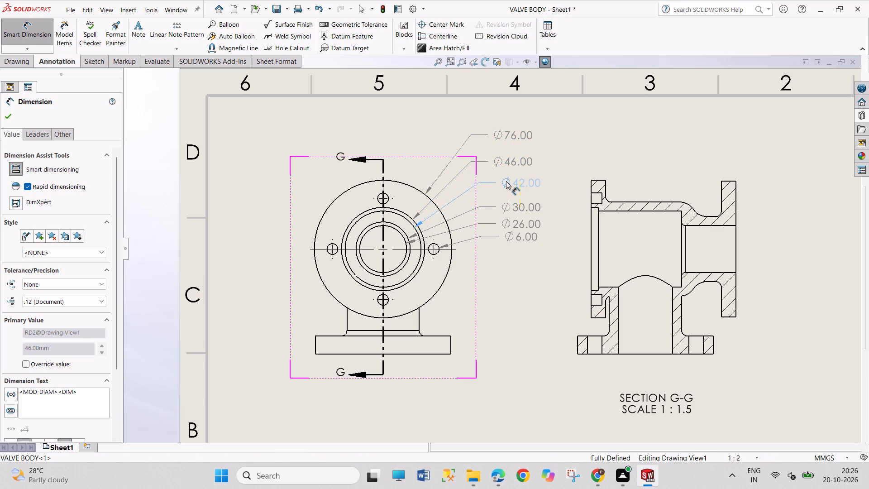
pyautogui.moveTo(506, 181); pyautogui.dragTo(501, 178)
pyautogui.moveTo(519, 211); pyautogui.dragTo(516, 209)
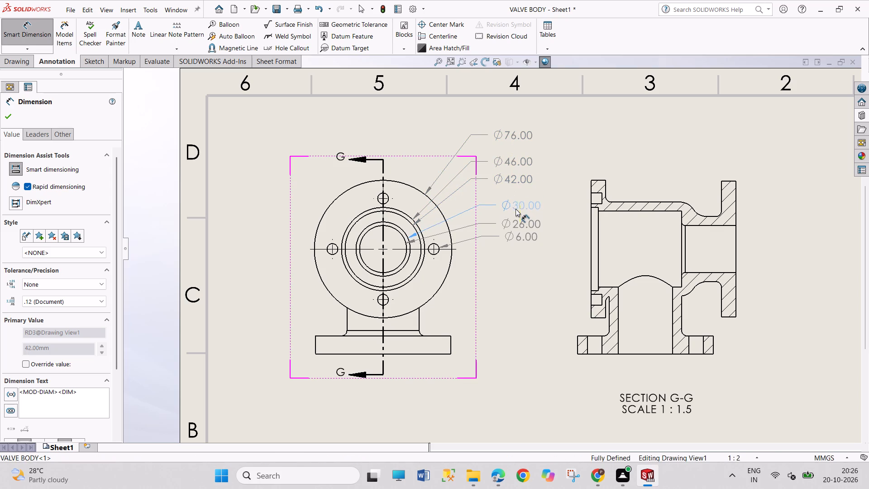
pyautogui.moveTo(516, 209); pyautogui.dragTo(512, 205)
pyautogui.moveTo(523, 225); pyautogui.dragTo(516, 220)
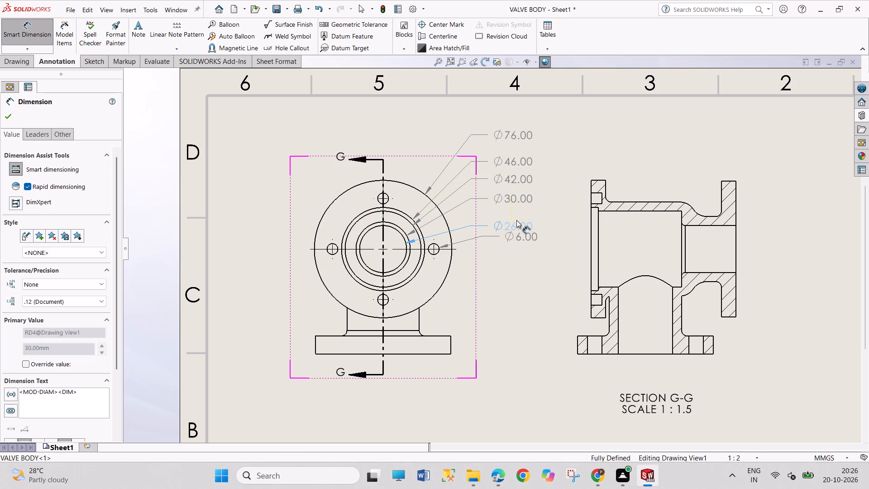
pyautogui.moveTo(516, 220); pyautogui.dragTo(519, 214)
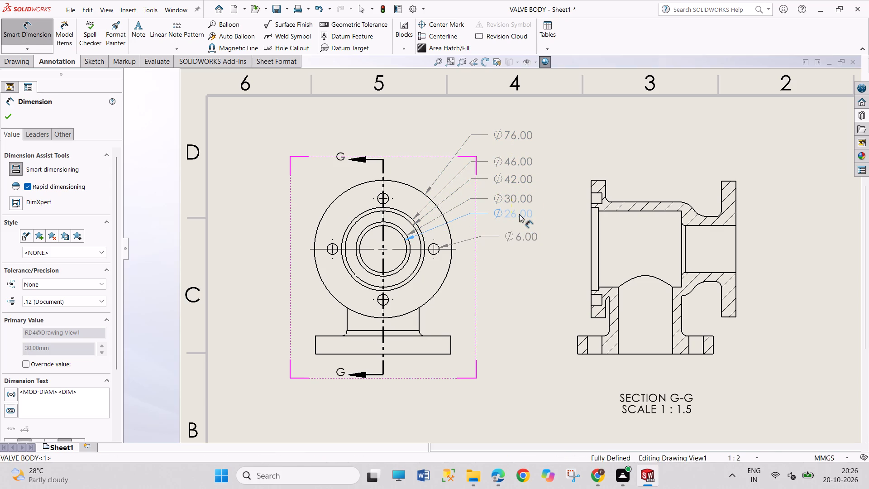
pyautogui.moveTo(519, 214); pyautogui.dragTo(517, 214)
pyautogui.moveTo(517, 214); pyautogui.dragTo(518, 215)
# Move the Ø46, Ø42 and Ø30 dimensions up beneath the Ø76 dimension with even spacing between them.
pyautogui.moveTo(524, 165); pyautogui.dragTo(522, 158)
pyautogui.scroll(-4, 541, 164)
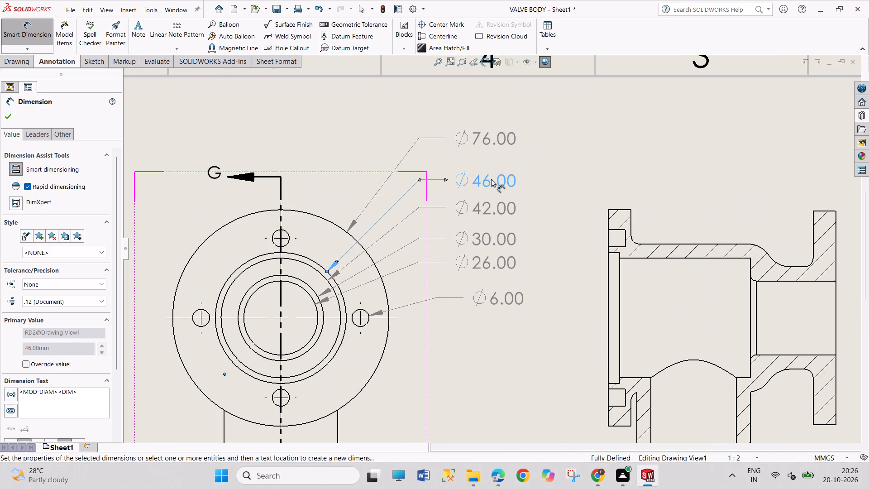
pyautogui.moveTo(491, 179); pyautogui.dragTo(492, 165)
pyautogui.moveTo(486, 206); pyautogui.dragTo(486, 193)
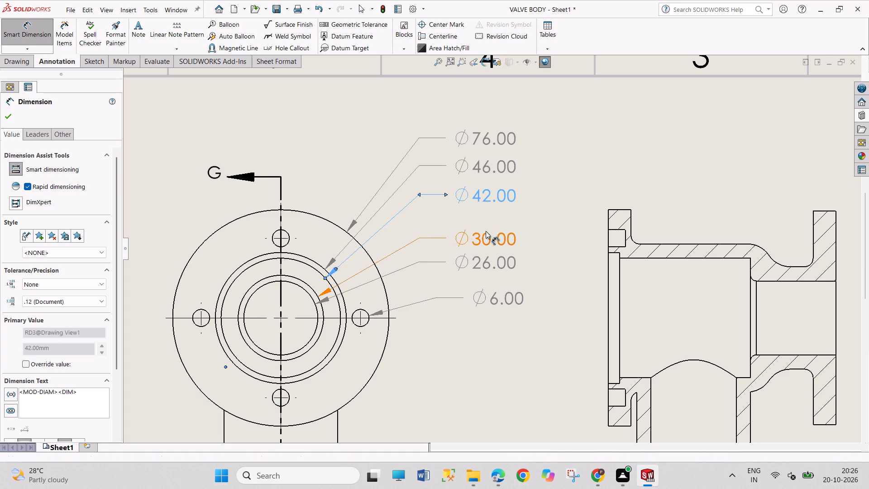
pyautogui.moveTo(484, 238); pyautogui.dragTo(482, 224)
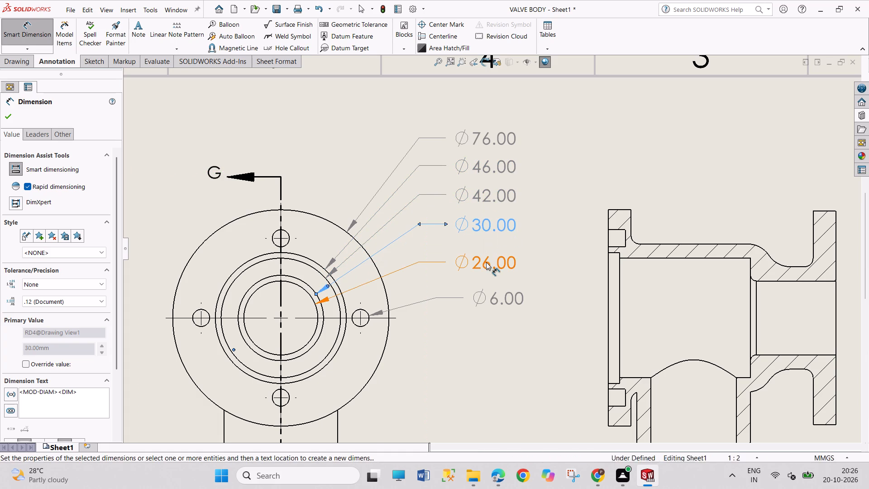
# Add the prefix "(4) HOLES" to the Ø6 hole dimension's text and finish dimensioning.
pyautogui.click(498, 301)
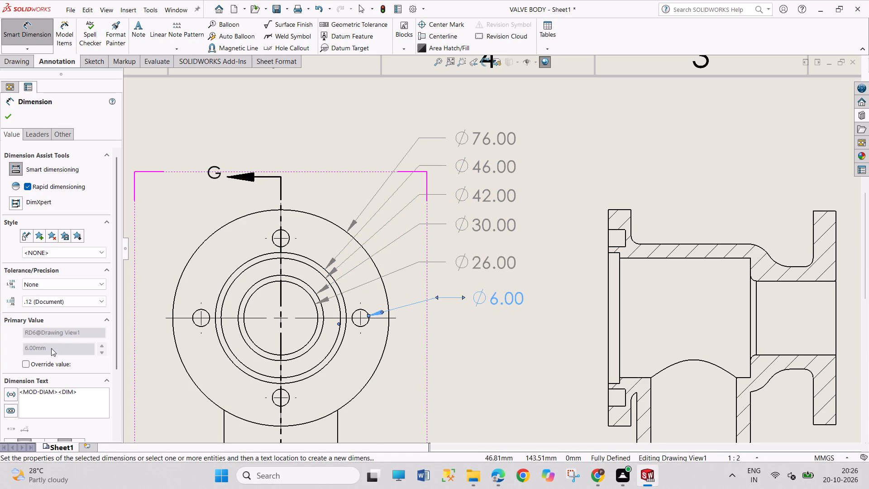
pyautogui.click(19, 391)
pyautogui.hotkey('shift', '(')
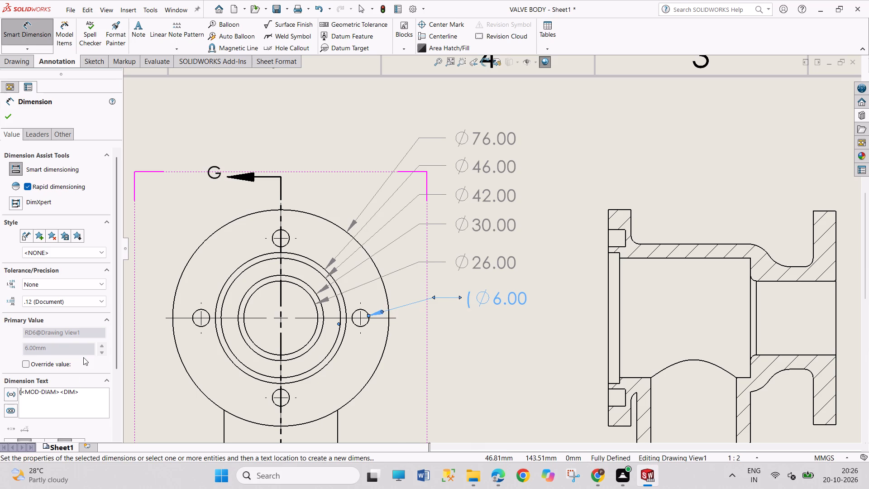
pyautogui.press('4')
pyautogui.hotkey('shift', '(')
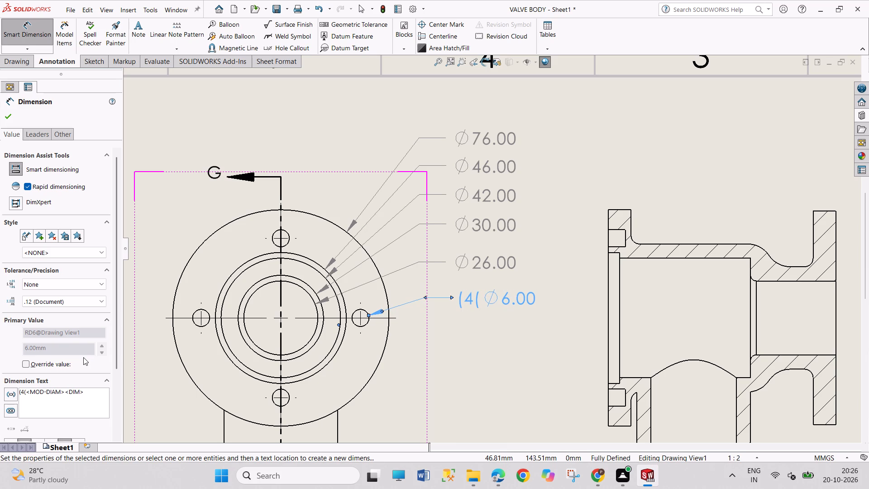
pyautogui.press('BackSpace')
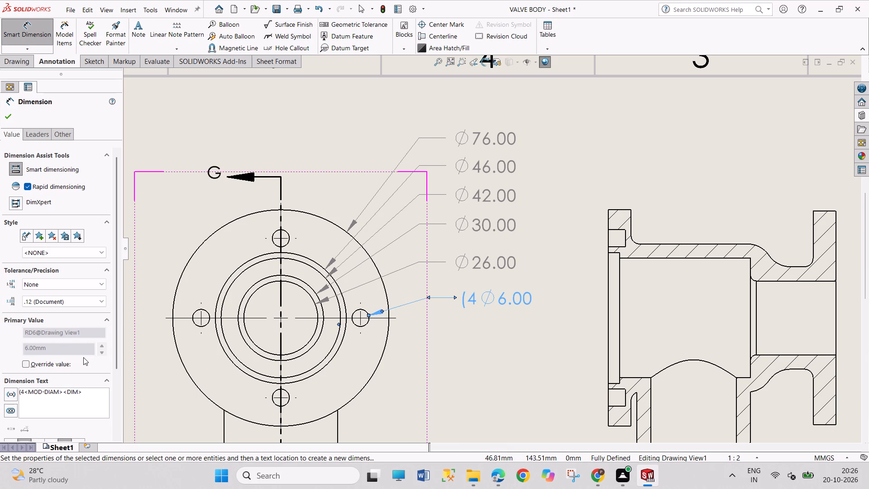
pyautogui.hotkey('shift', ')')
pyautogui.press('space')
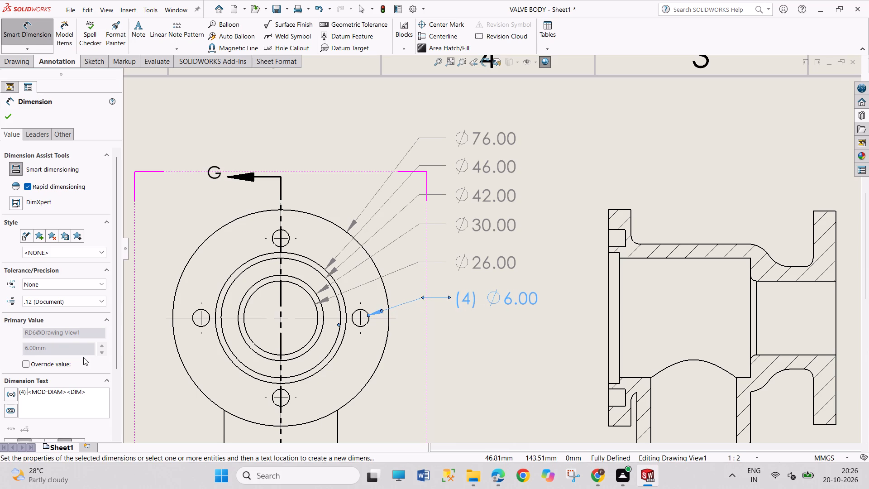
pyautogui.write('HOLES')
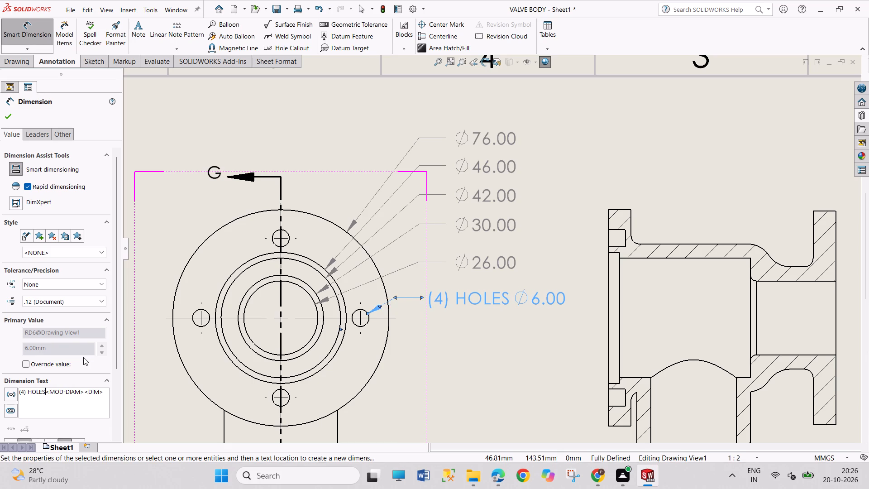
pyautogui.press('space')
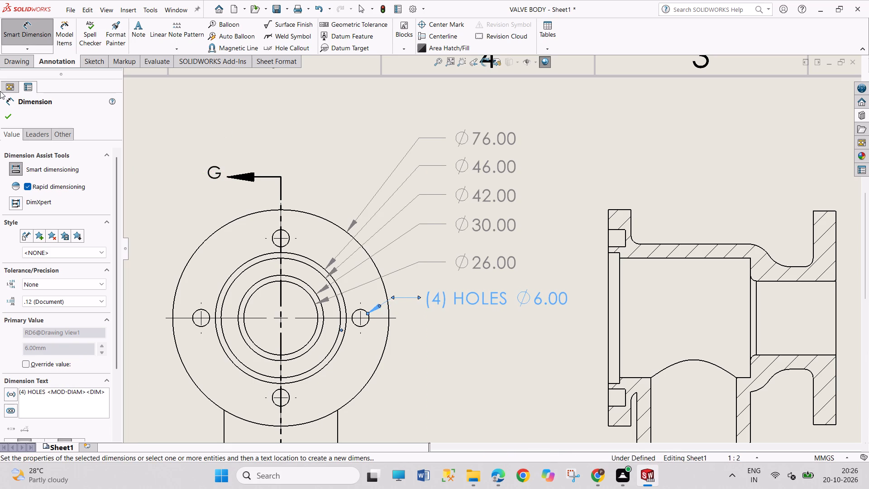
pyautogui.click(10, 115)
# Dimension the base flange in the parent view, with its thickness beside it and its diameter below.
pyautogui.scroll(2, 490, 353)
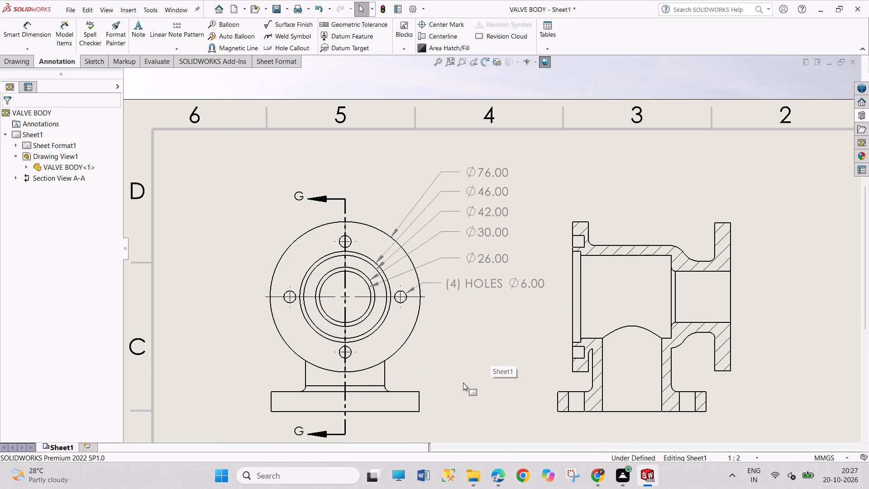
pyautogui.scroll(1, 453, 399)
pyautogui.scroll(-2, 453, 394)
pyautogui.moveTo(453, 393); pyautogui.dragTo(453, 334, button='right')
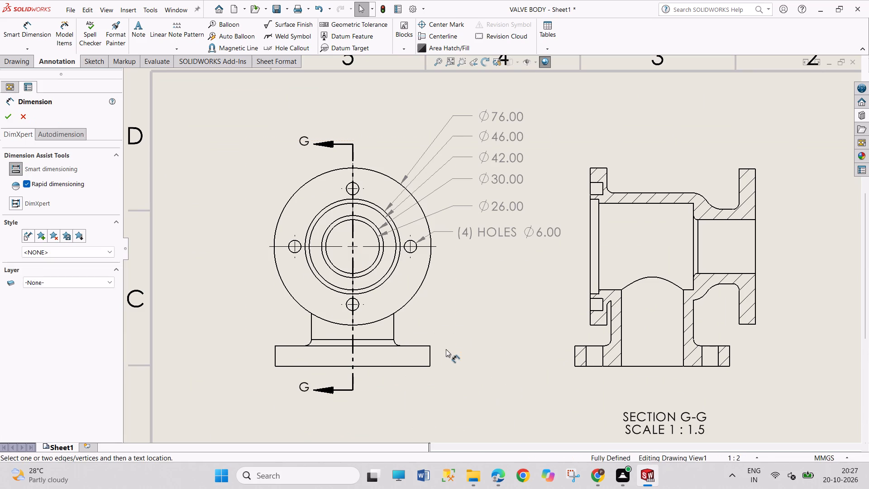
pyautogui.doubleClick(431, 357)
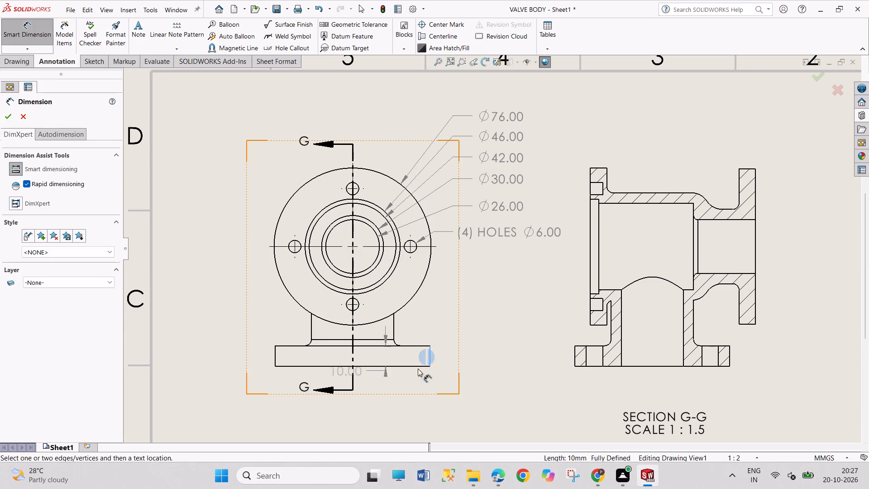
pyautogui.click(485, 355)
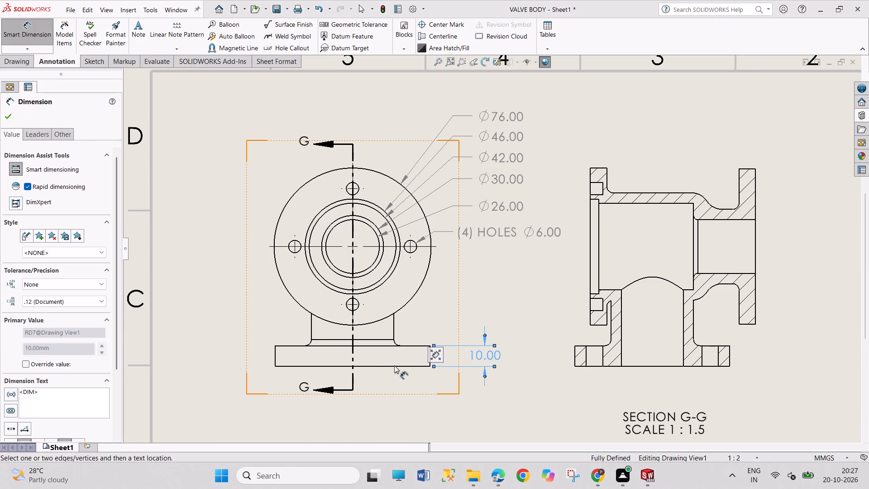
pyautogui.click(395, 367)
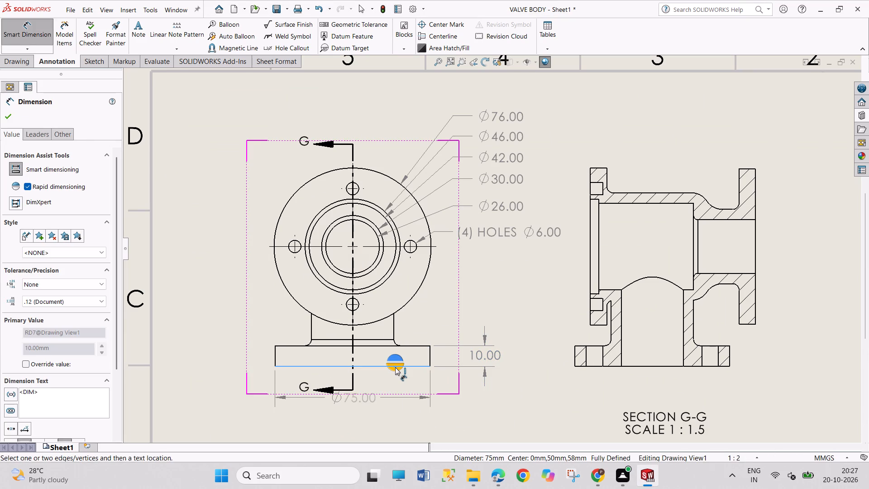
pyautogui.click(395, 367)
pyautogui.moveTo(367, 399); pyautogui.dragTo(367, 414)
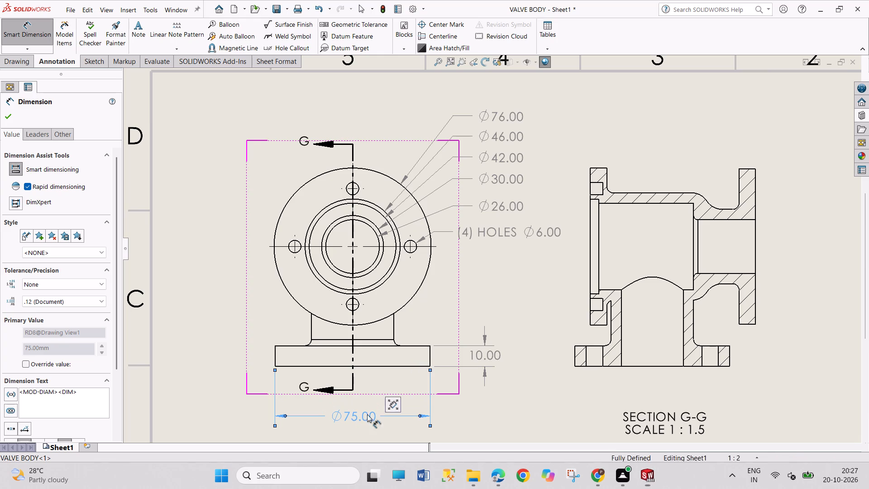
# Dimension the fillet radius between the neck and base flange, place it above the flange thickness dimension, and finish dimensioning.
pyautogui.click(397, 344)
pyautogui.click(408, 331)
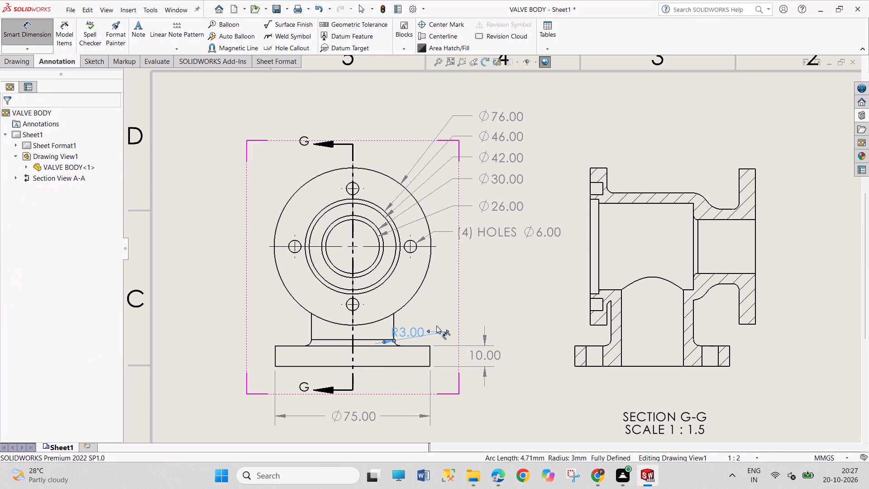
pyautogui.moveTo(414, 331); pyautogui.dragTo(493, 299)
pyautogui.click(537, 344)
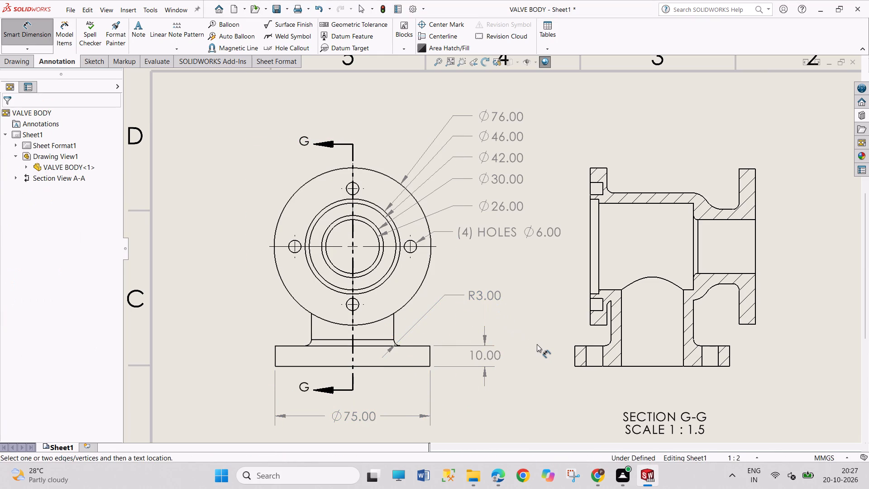
pyautogui.rightClick(537, 344)
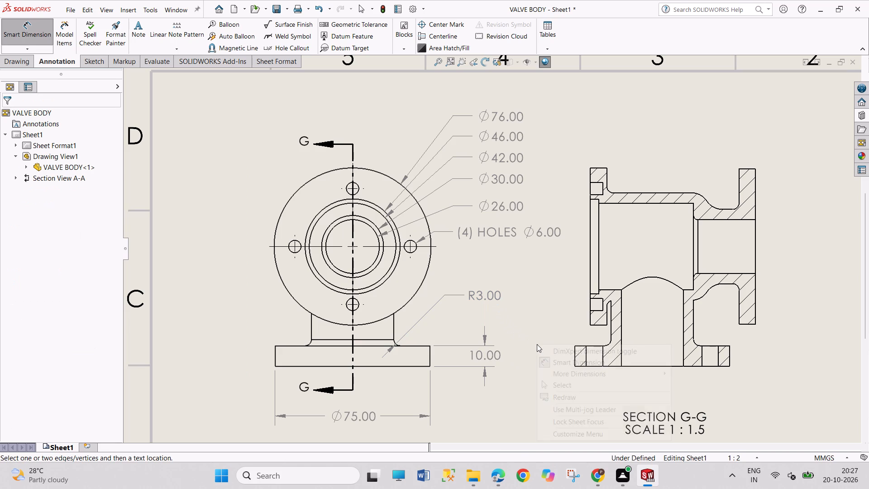
pyautogui.click(549, 383)
# Add the suffix "TYP" after the value of the fillet radius dimension.
pyautogui.click(471, 296)
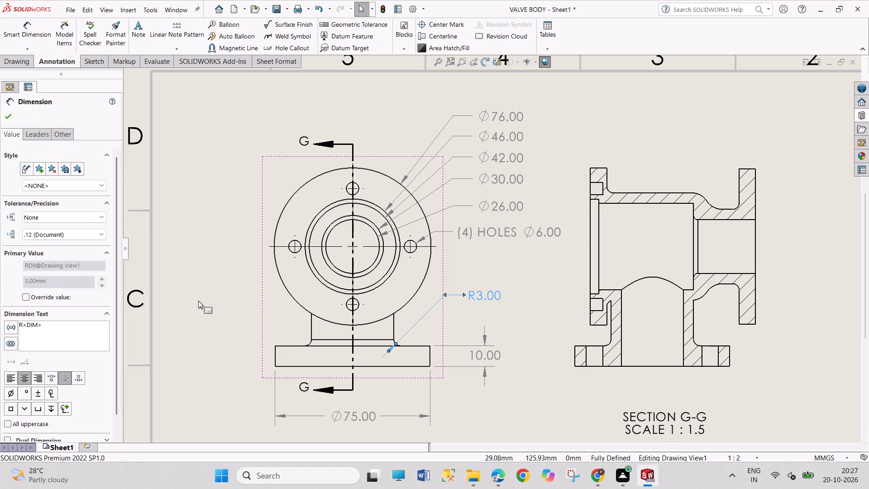
pyautogui.click(67, 323)
pyautogui.press('space')
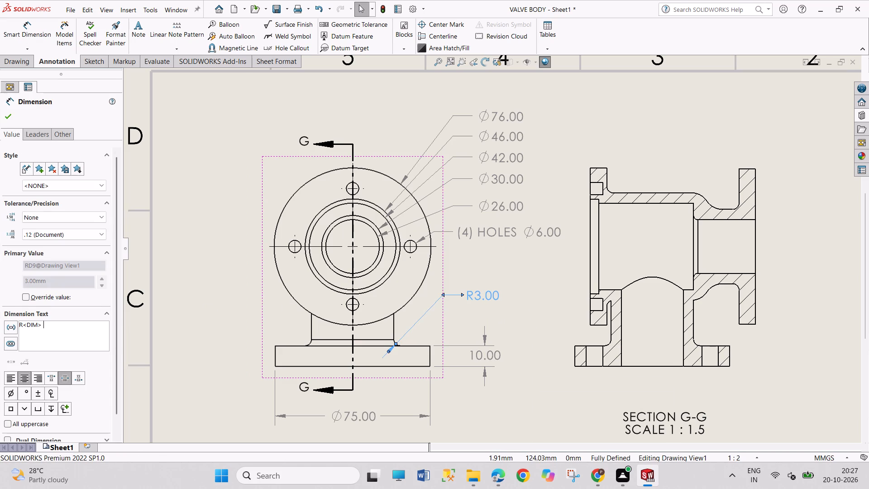
pyautogui.write('TYP')
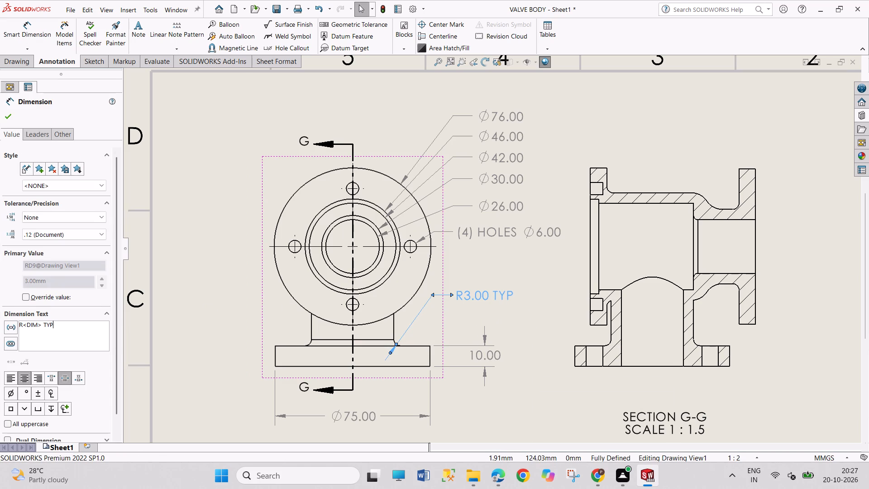
pyautogui.click(280, 341)
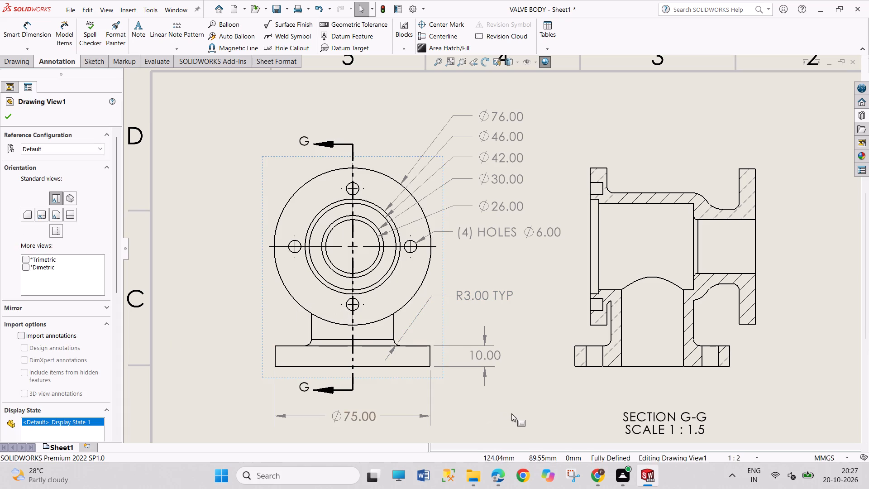
pyautogui.click(516, 413)
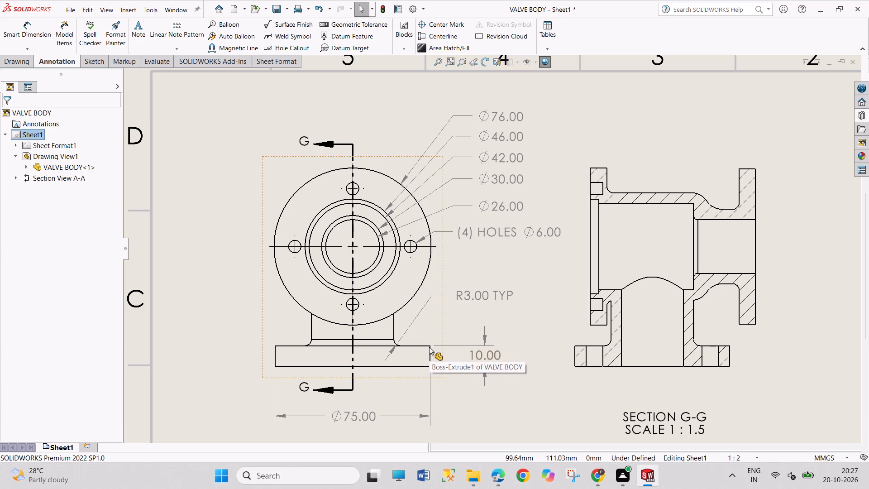
# Examine the parent view's concentric circles, flange holes and diameter leaders up close, then the whole drawing layout.
pyautogui.scroll(-2, 387, 271)
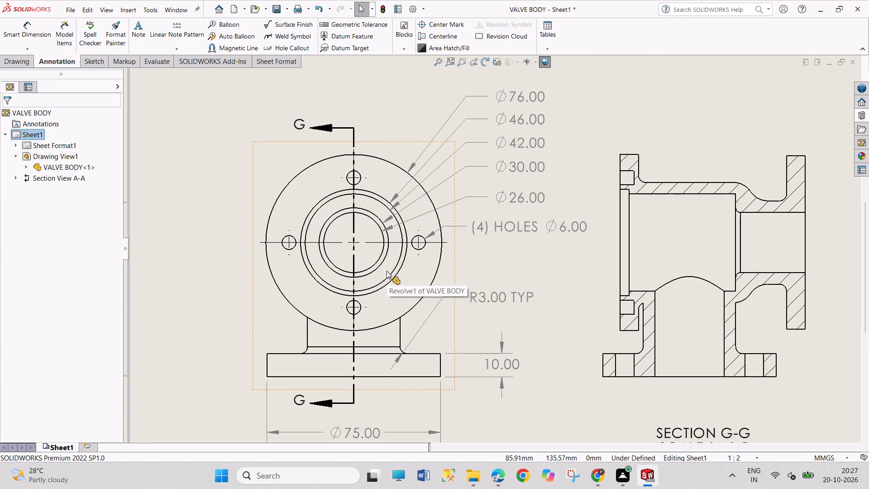
pyautogui.scroll(-3, 387, 271)
pyautogui.scroll(4, 387, 271)
pyautogui.scroll(-6, 461, 231)
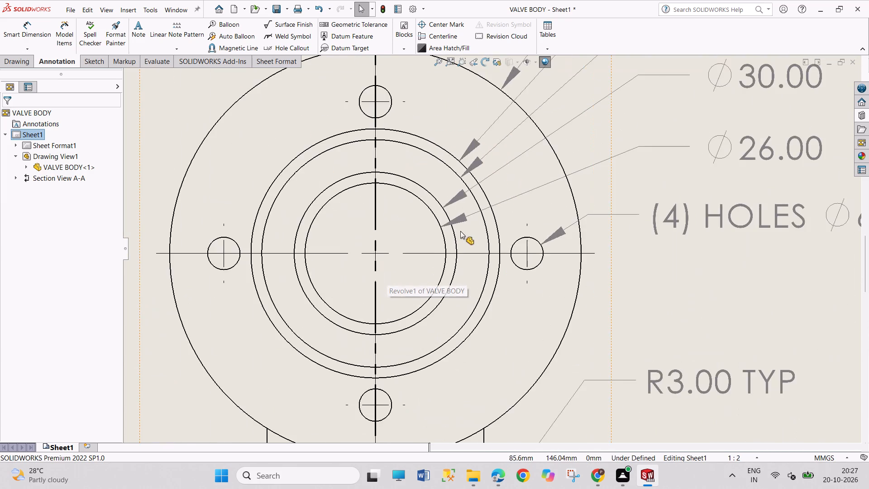
pyautogui.scroll(-4, 460, 231)
pyautogui.scroll(-5, 334, 280)
pyautogui.scroll(5, 401, 309)
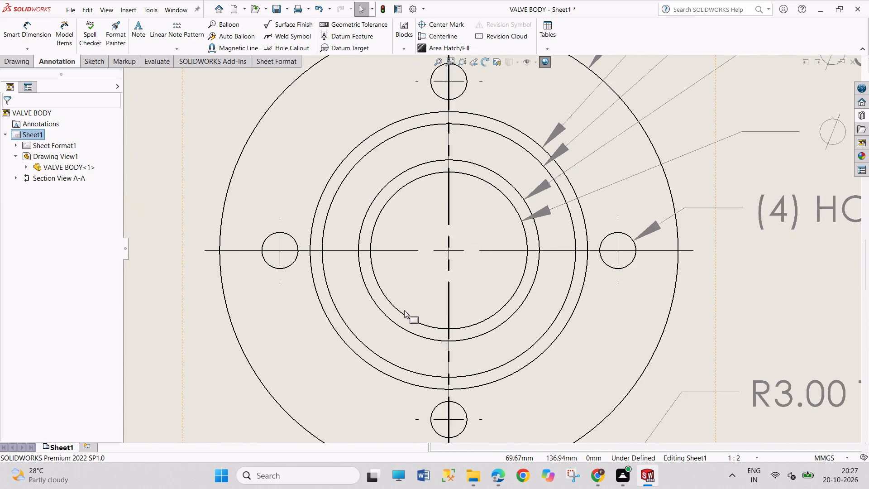
pyautogui.scroll(6, 427, 319)
pyautogui.scroll(4, 528, 353)
pyautogui.scroll(-1, 602, 337)
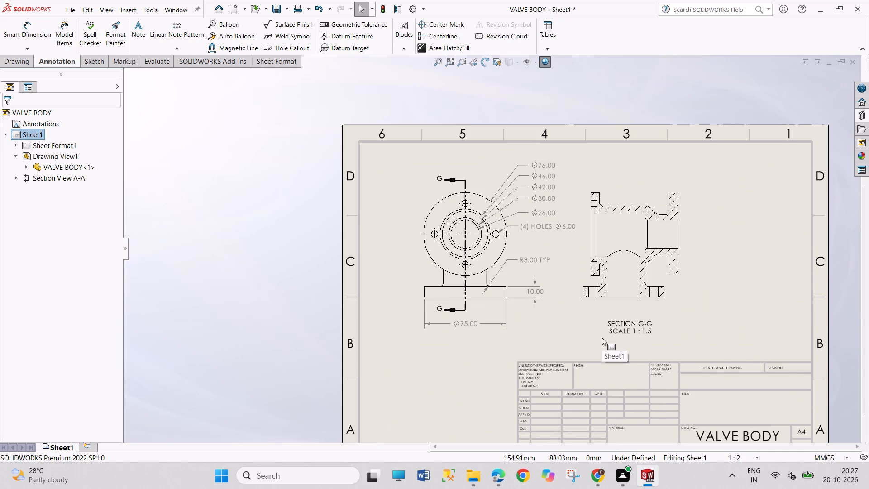
# Dimension the height from the base flange's bottom edge to the round flange's centre, placed on the side away from the diameter dimensions.
pyautogui.moveTo(406, 414); pyautogui.dragTo(408, 302, button='right')
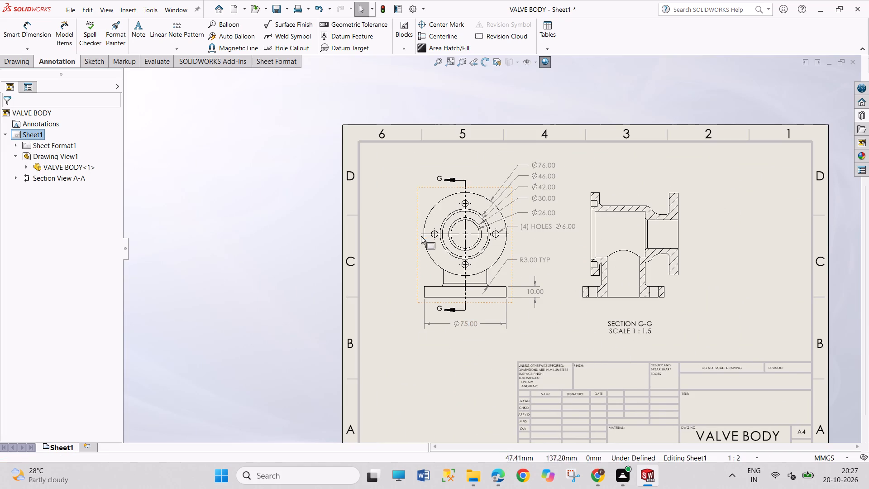
pyautogui.moveTo(398, 389); pyautogui.dragTo(396, 258, button='right')
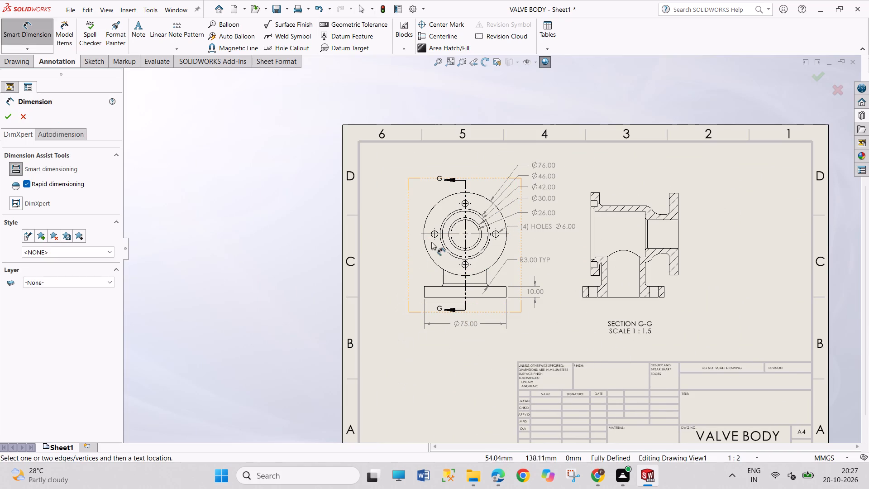
pyautogui.click(430, 234)
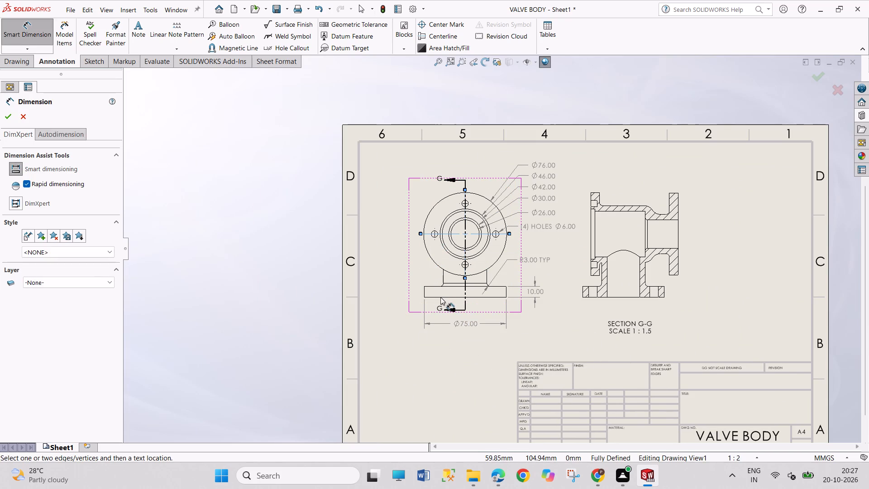
pyautogui.click(441, 299)
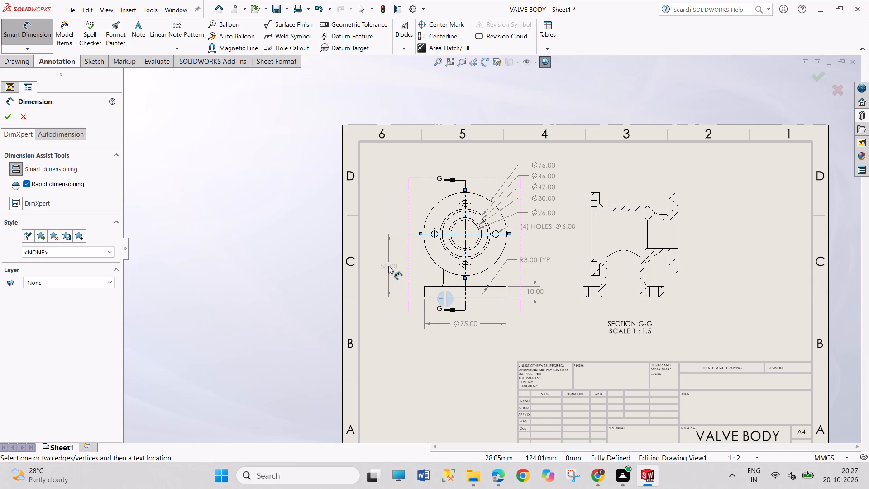
pyautogui.click(388, 266)
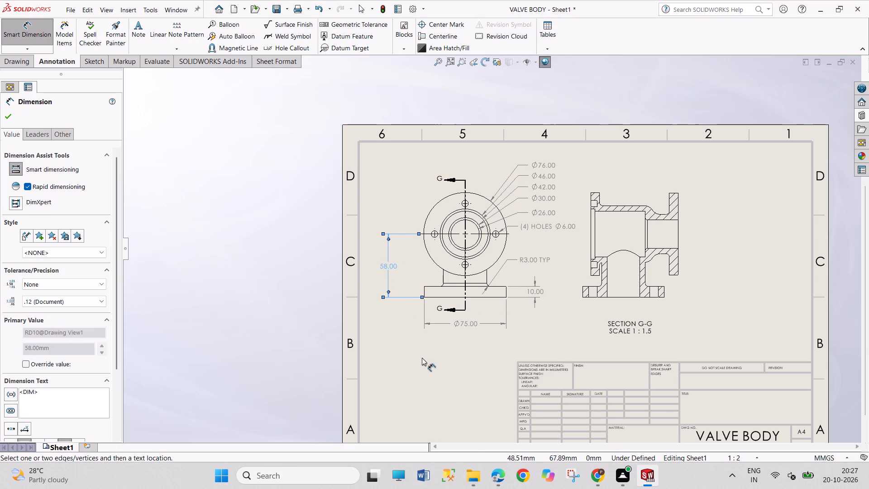
pyautogui.rightClick(422, 358)
pyautogui.click(442, 401)
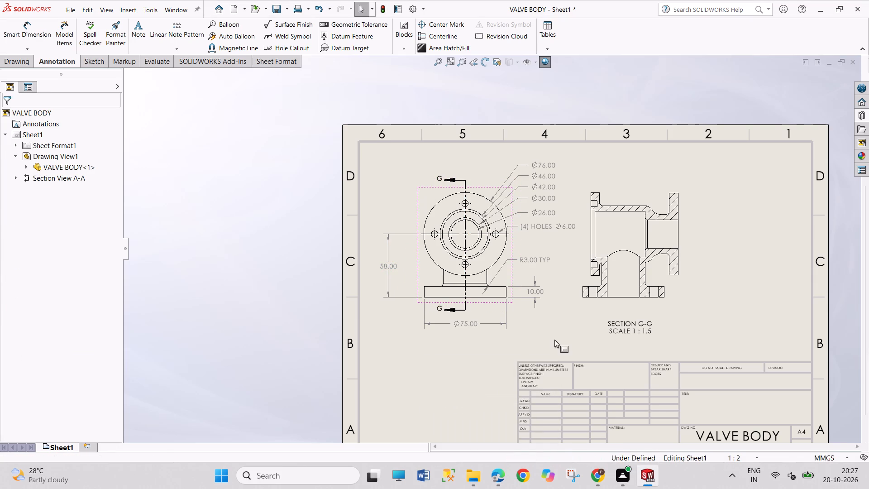
# Dimension the neck's diameter below the parent view, moving the base flange diameter dimension further down so the neck dimension sits above it.
pyautogui.scroll(-5, 538, 293)
pyautogui.scroll(-1, 423, 333)
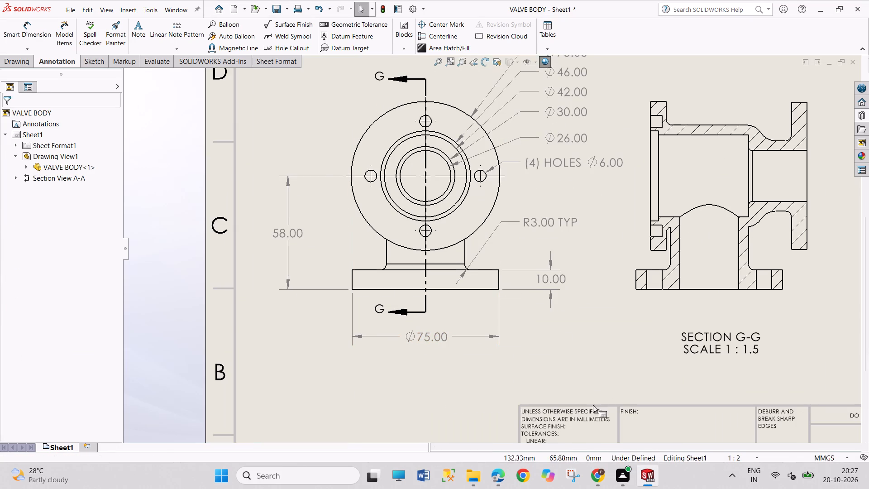
pyautogui.moveTo(593, 405); pyautogui.dragTo(555, 255, button='right')
pyautogui.click(386, 252)
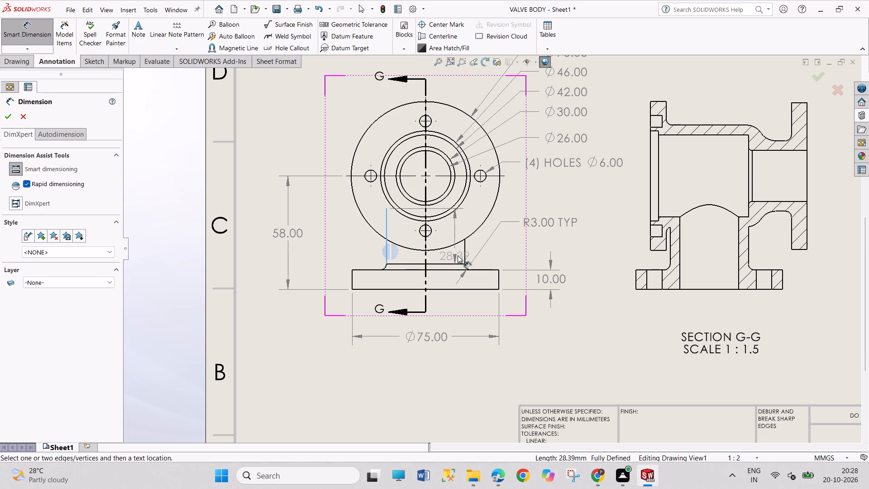
pyautogui.click(465, 256)
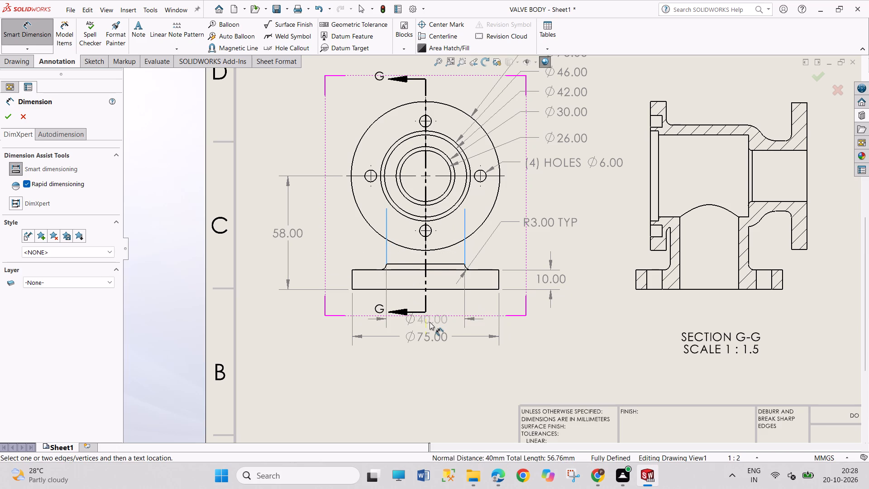
pyautogui.click(429, 323)
pyautogui.moveTo(428, 339); pyautogui.dragTo(428, 360)
pyautogui.moveTo(426, 319); pyautogui.dragTo(425, 332)
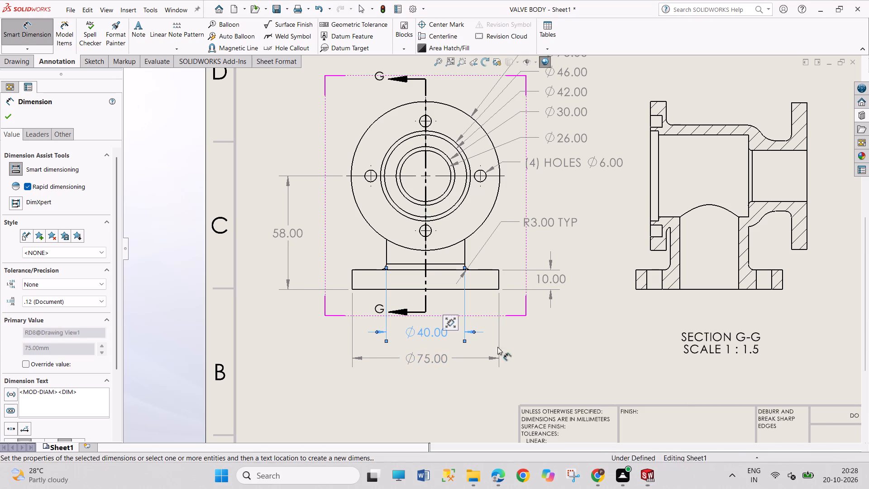
pyautogui.rightClick(569, 355)
pyautogui.click(584, 392)
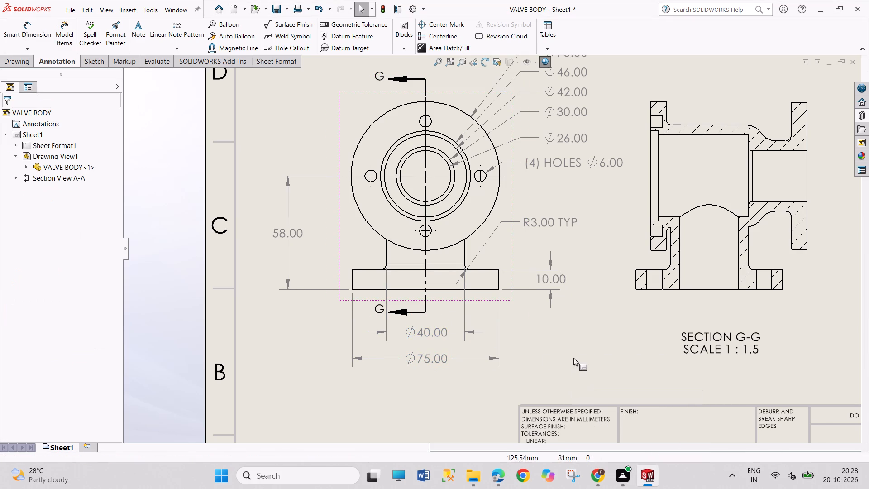
# Dimension the diameter of the base flange hole on the side nearest the parent view in section G-G, placed below the flange.
pyautogui.scroll(3, 573, 346)
pyautogui.scroll(-2, 563, 222)
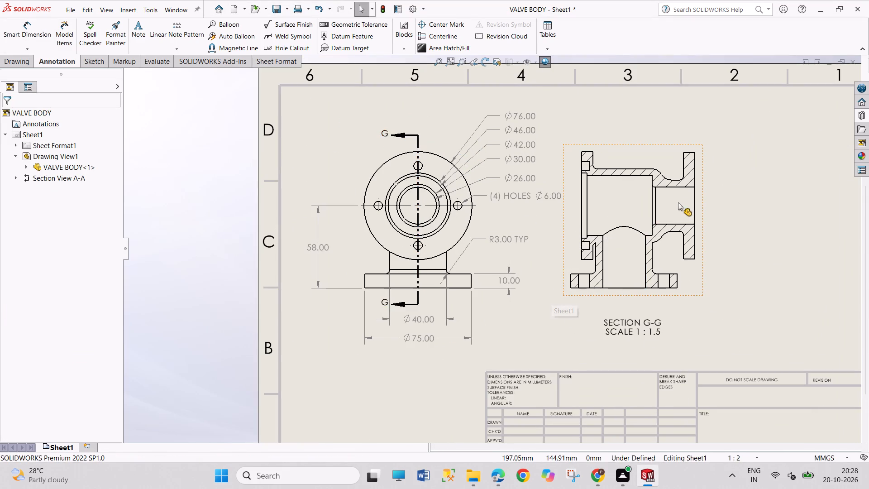
pyautogui.scroll(-1, 678, 202)
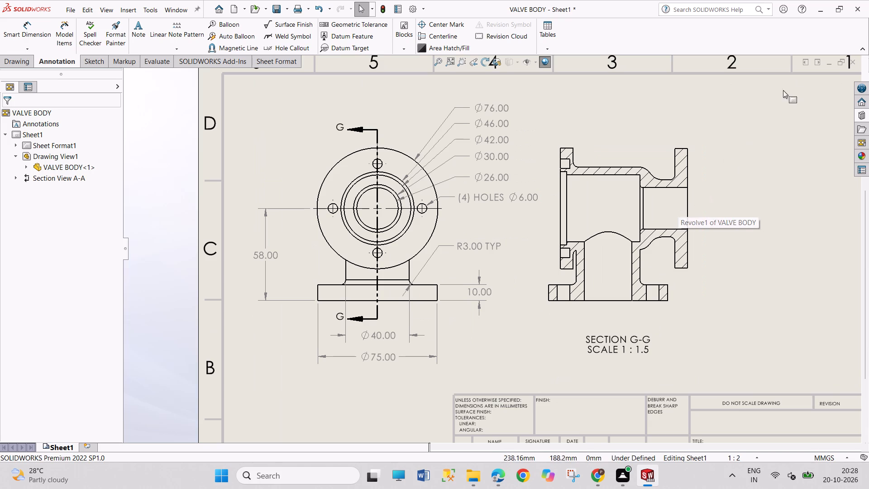
pyautogui.scroll(-1, 684, 171)
pyautogui.moveTo(740, 288); pyautogui.dragTo(736, 193, button='right')
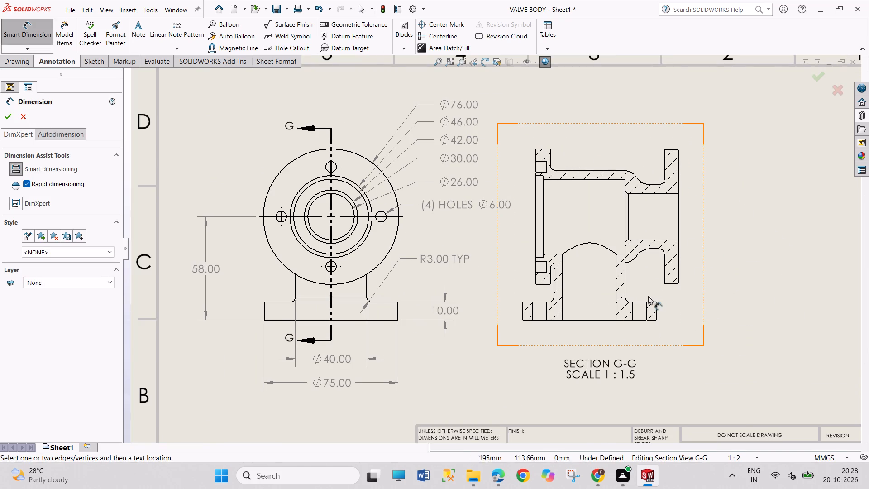
pyautogui.click(541, 321)
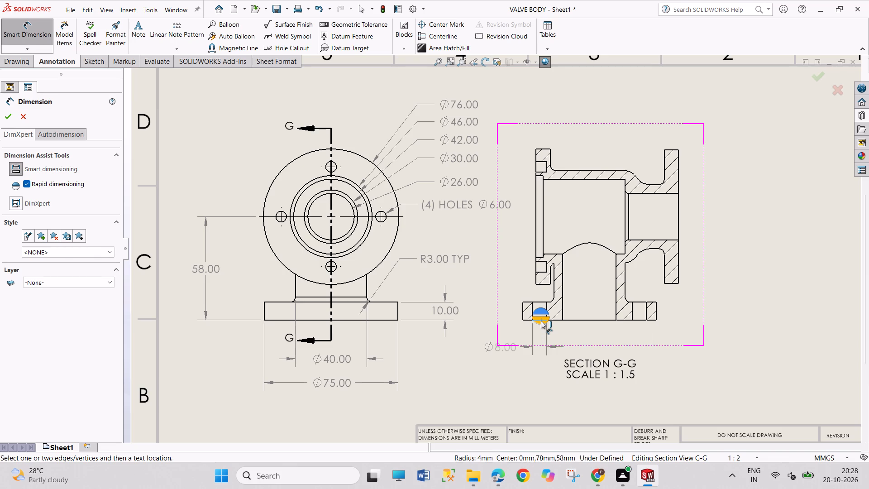
pyautogui.click(541, 321)
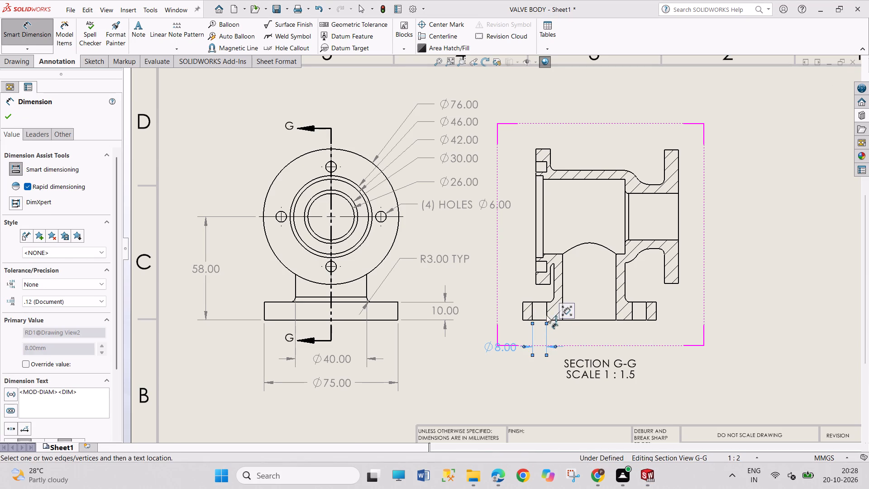
pyautogui.rightClick(511, 378)
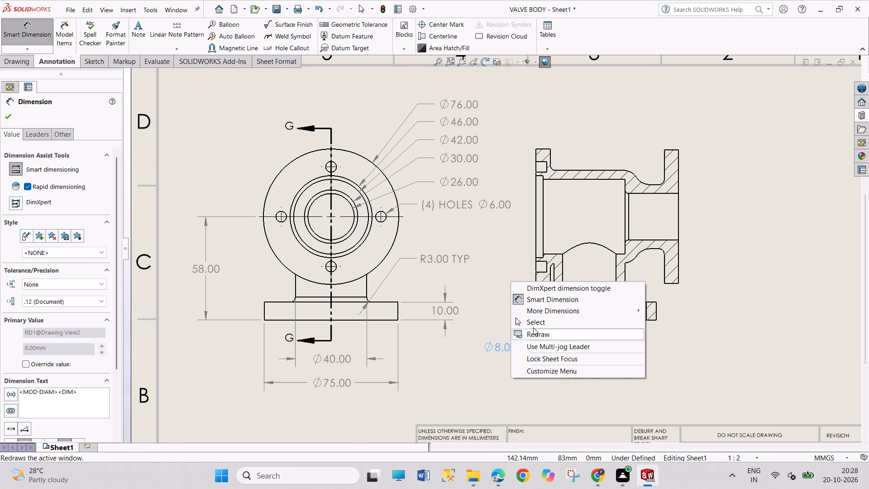
pyautogui.click(533, 322)
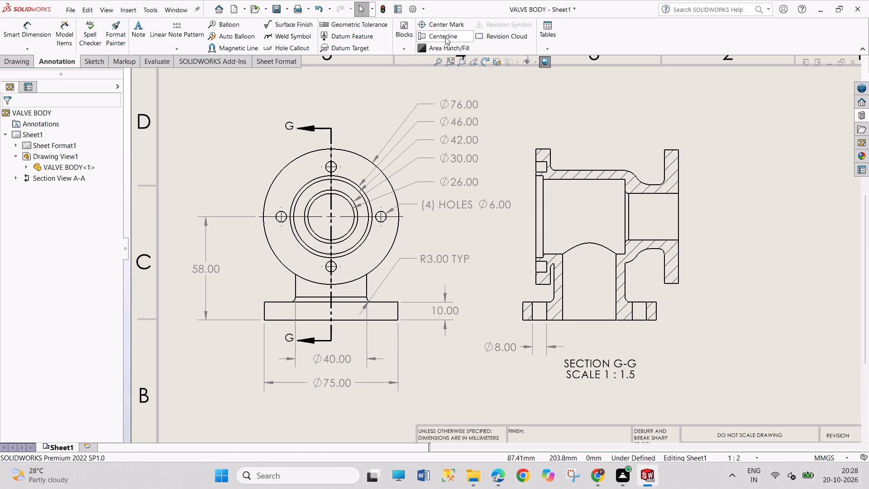
# Add centerlines through both base flange holes in section view G-G.
pyautogui.click(445, 37)
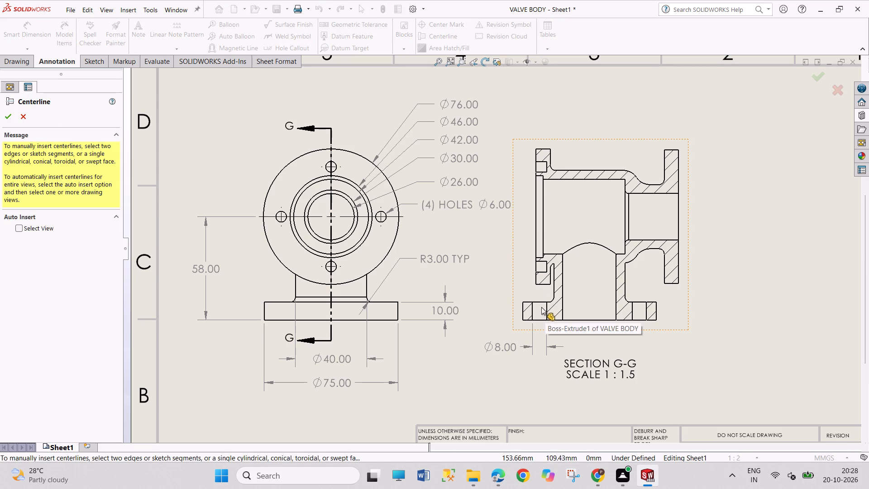
pyautogui.click(532, 310)
pyautogui.click(548, 312)
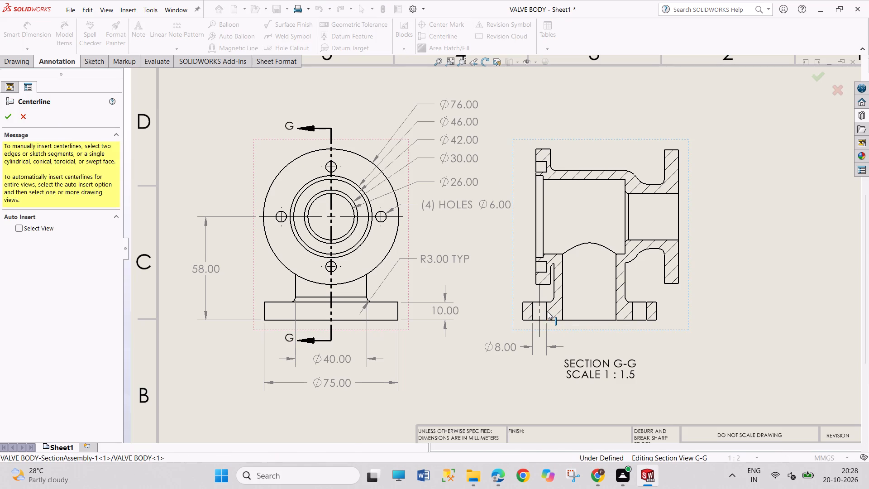
pyautogui.click(632, 312)
pyautogui.click(647, 313)
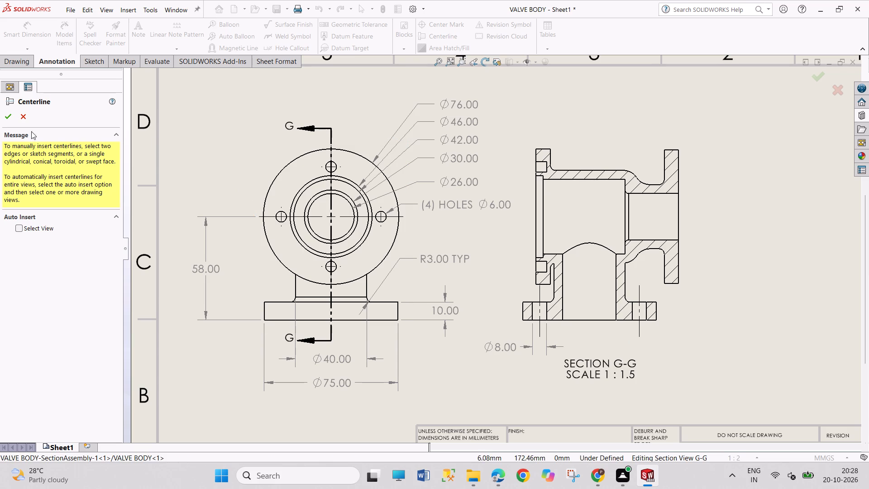
pyautogui.click(7, 120)
pyautogui.click(774, 216)
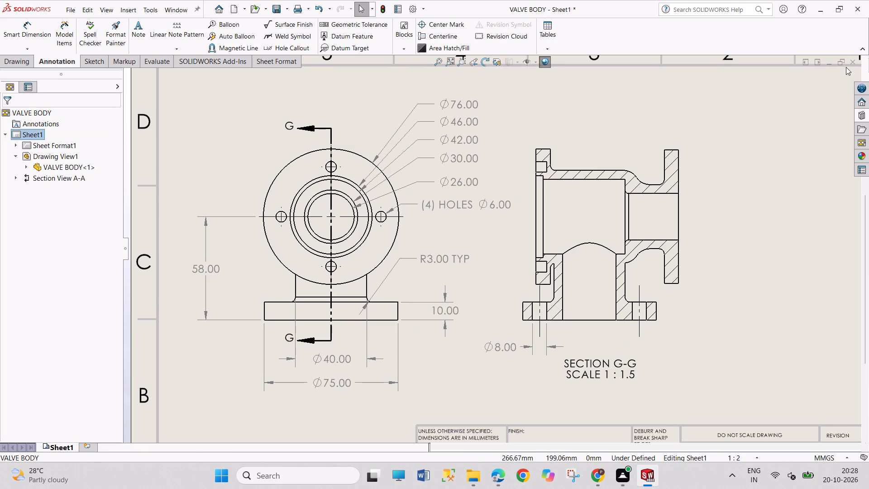
# Close the VALVE BODY drawing.
pyautogui.click(851, 62)
pyautogui.click(440, 247)
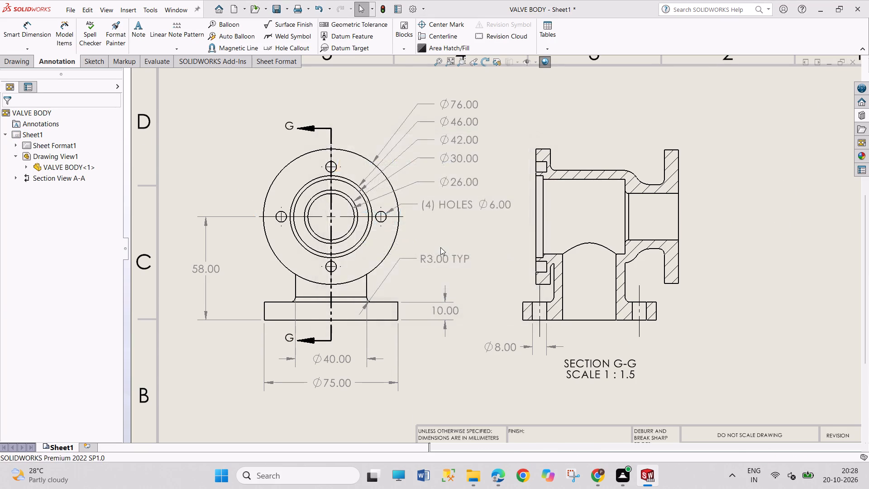